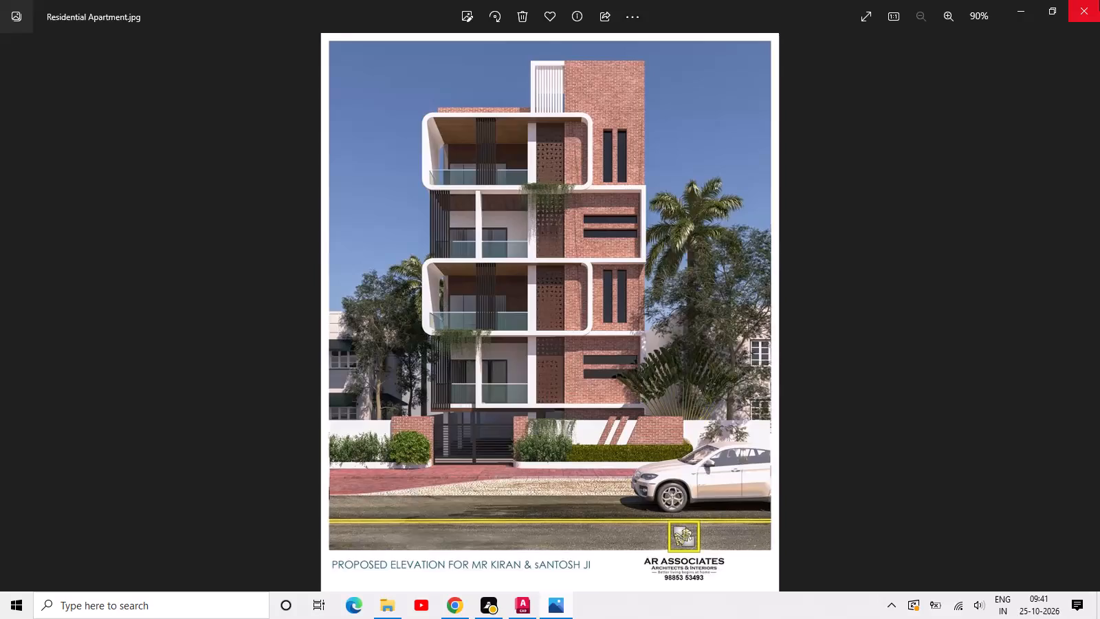
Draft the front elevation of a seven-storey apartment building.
{"action": "left_click", "coordinate": [1089, 5]}
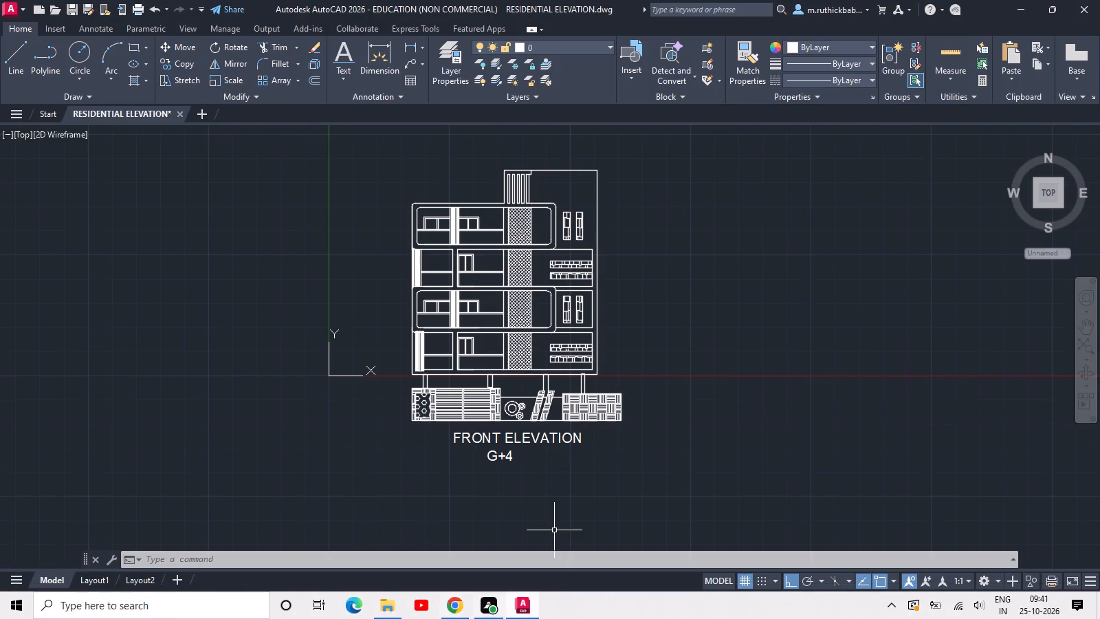
{"action": "left_click", "coordinate": [386, 603]}
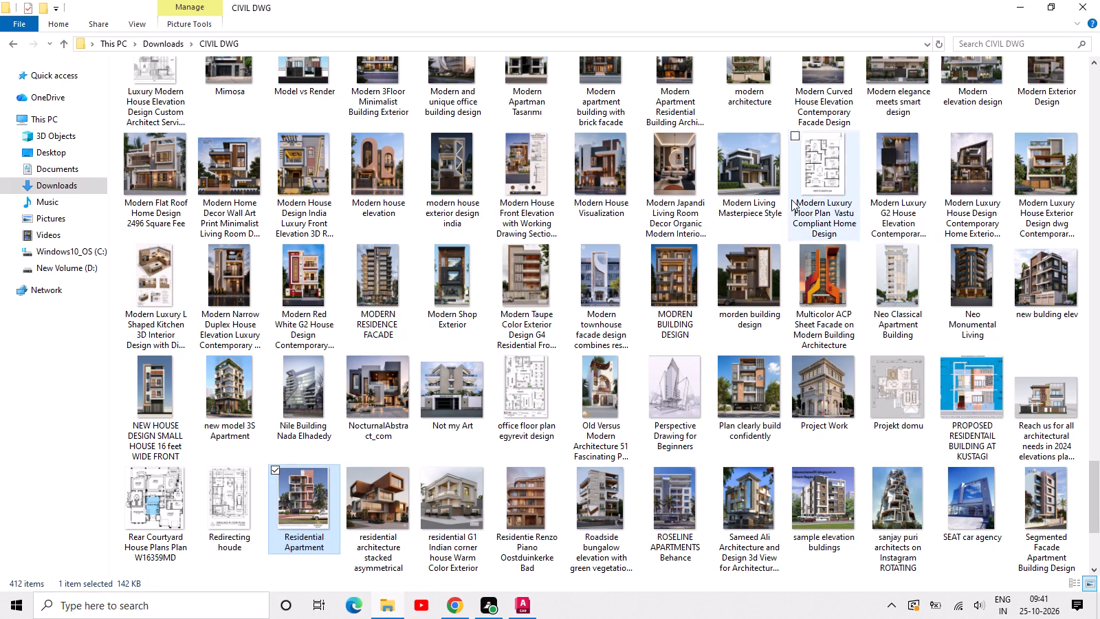
{"action": "scroll", "coordinate": [723, 230], "scroll_direction": "up", "scroll_amount": 3}
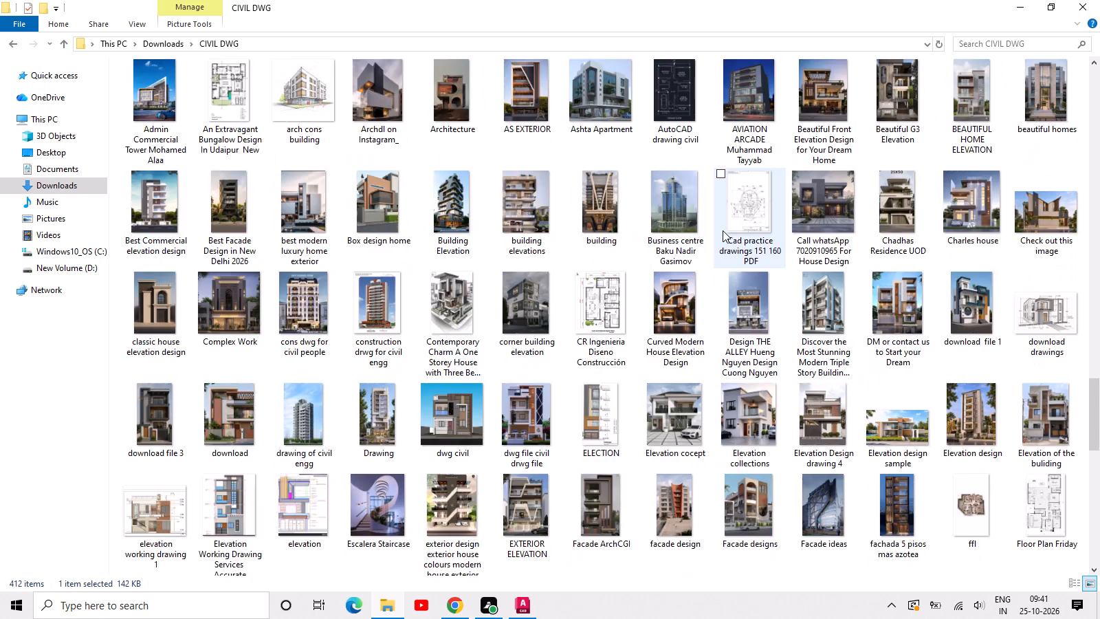
{"action": "scroll", "coordinate": [723, 230], "scroll_direction": "up", "scroll_amount": 12}
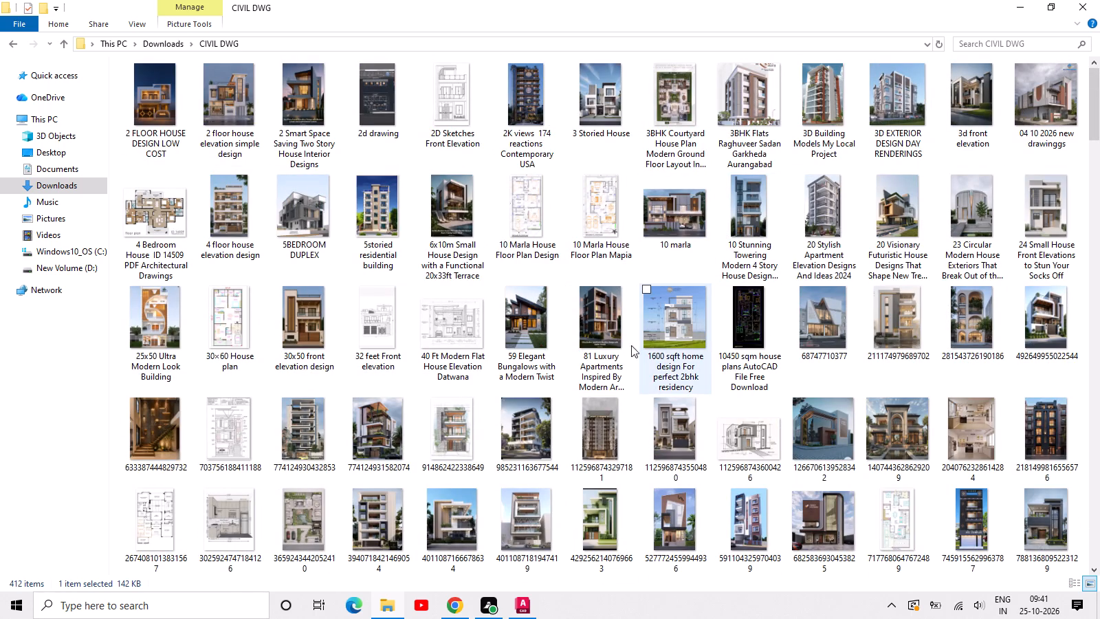
{"action": "left_click", "coordinate": [293, 419]}
{"action": "double_click", "coordinate": [293, 419]}
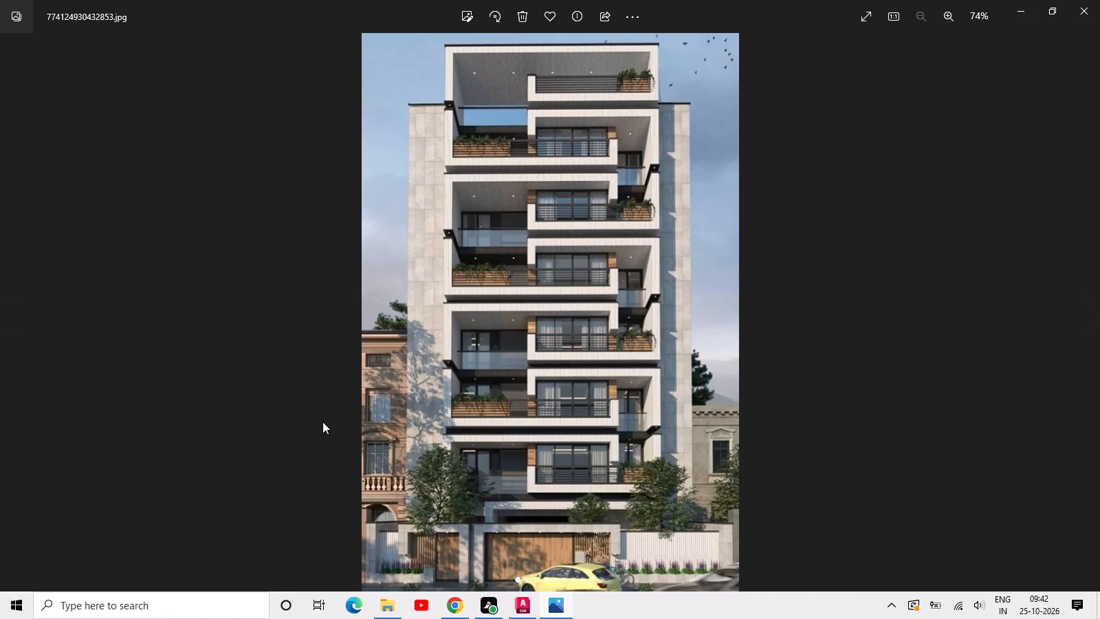
Switch to AutoCAD, start a new drawing and save it in Documents as APARTMENT.
{"action": "left_click", "coordinate": [522, 602]}
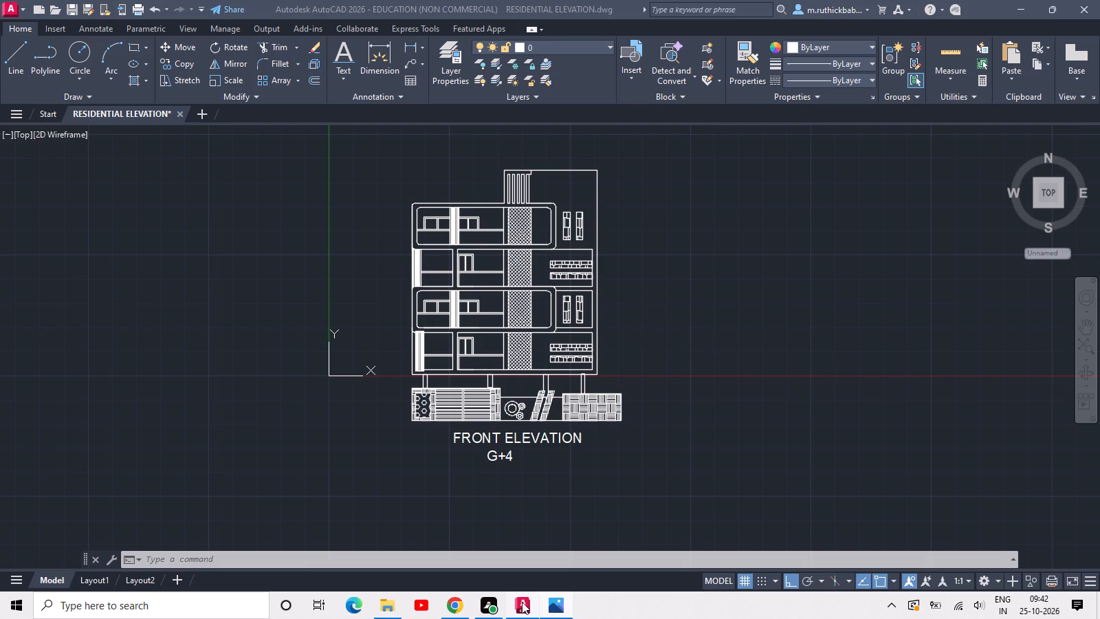
{"action": "left_click", "coordinate": [199, 111]}
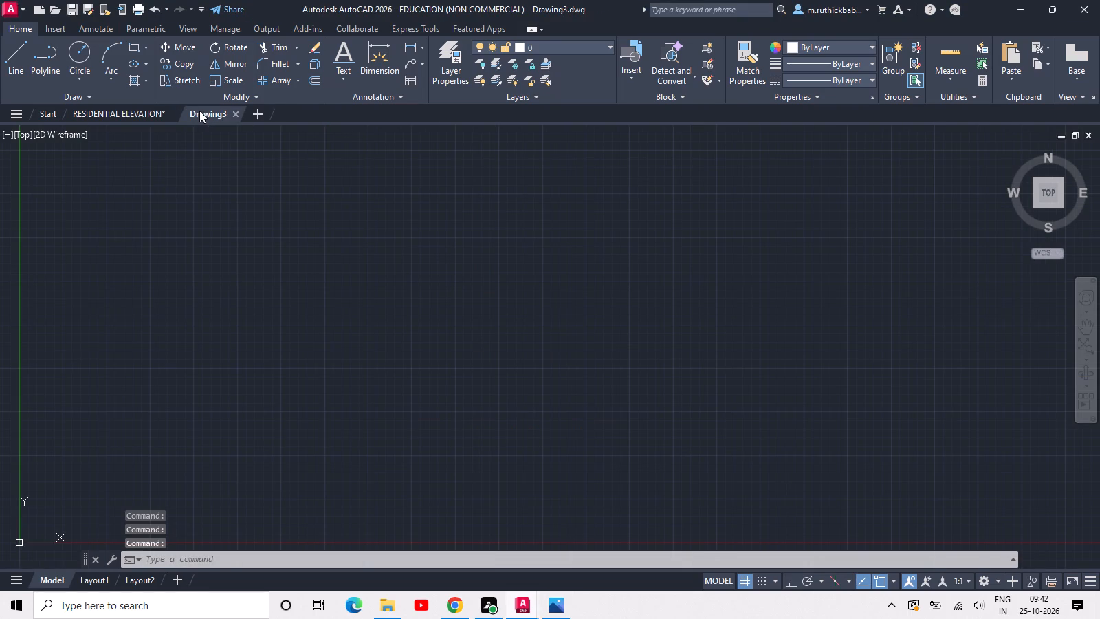
{"action": "key", "text": "a"}
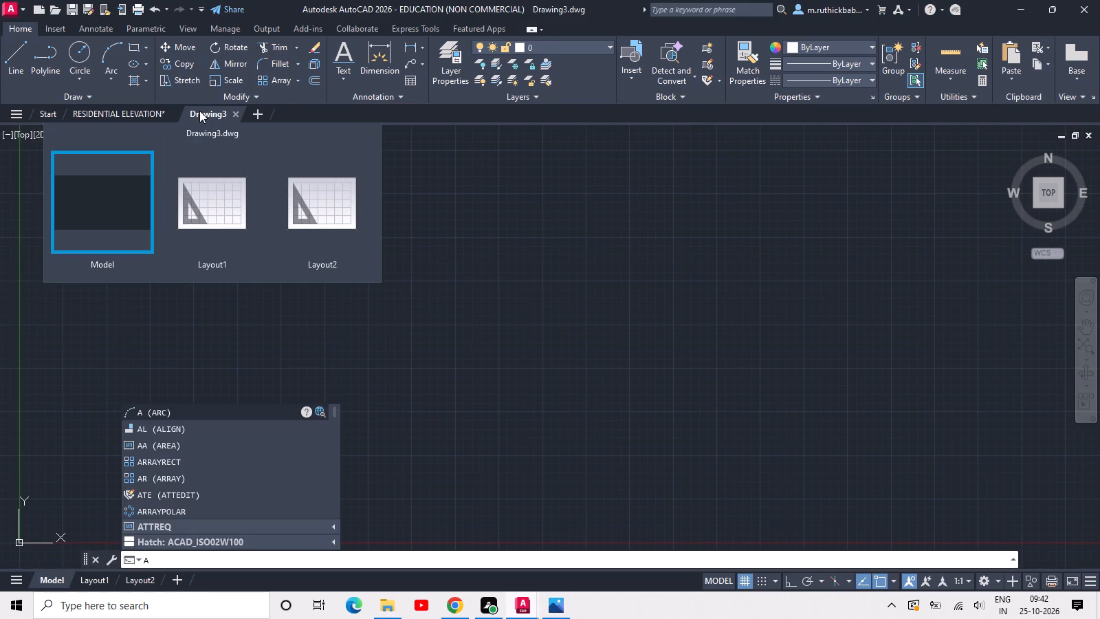
{"action": "key", "text": "Escape"}
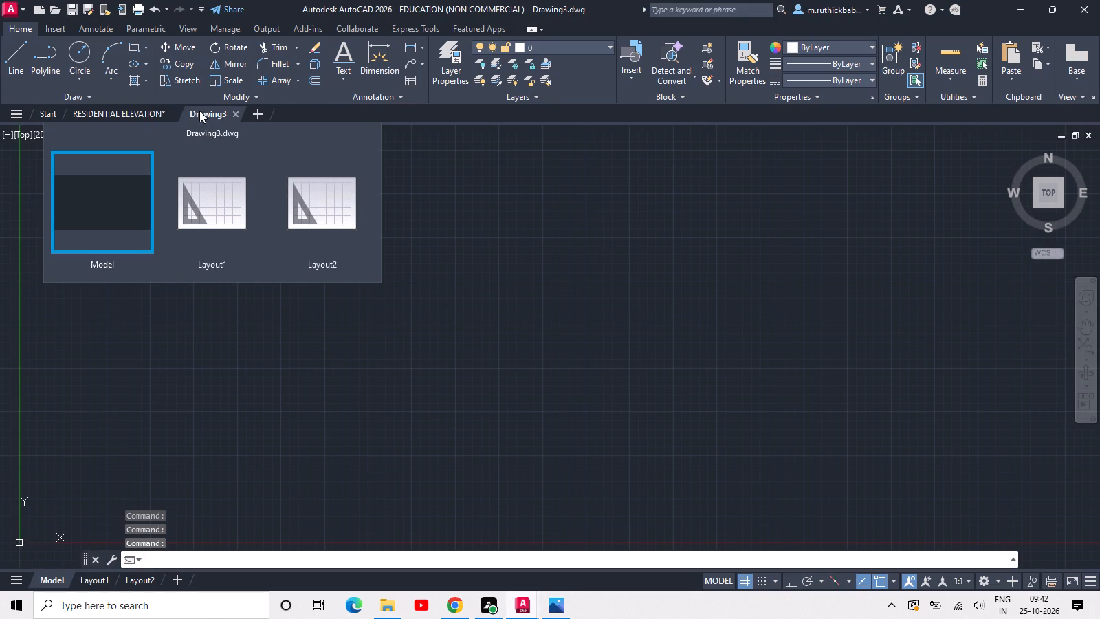
{"action": "key", "text": "ctrl+s"}
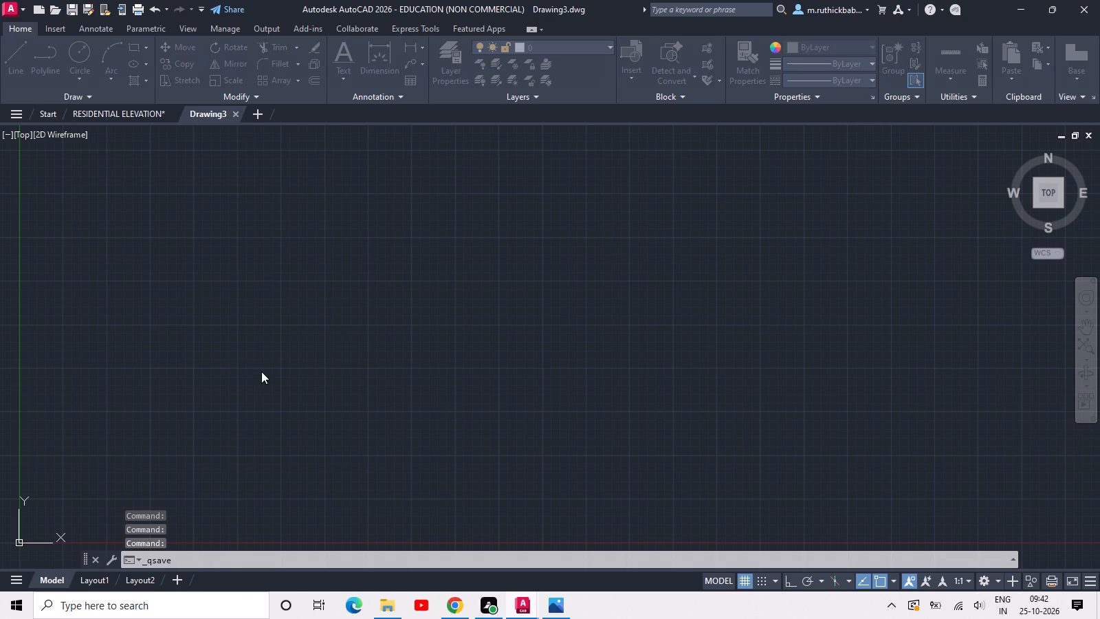
{"action": "type", "text": "APA"}
{"action": "key", "text": "BackSpace"}
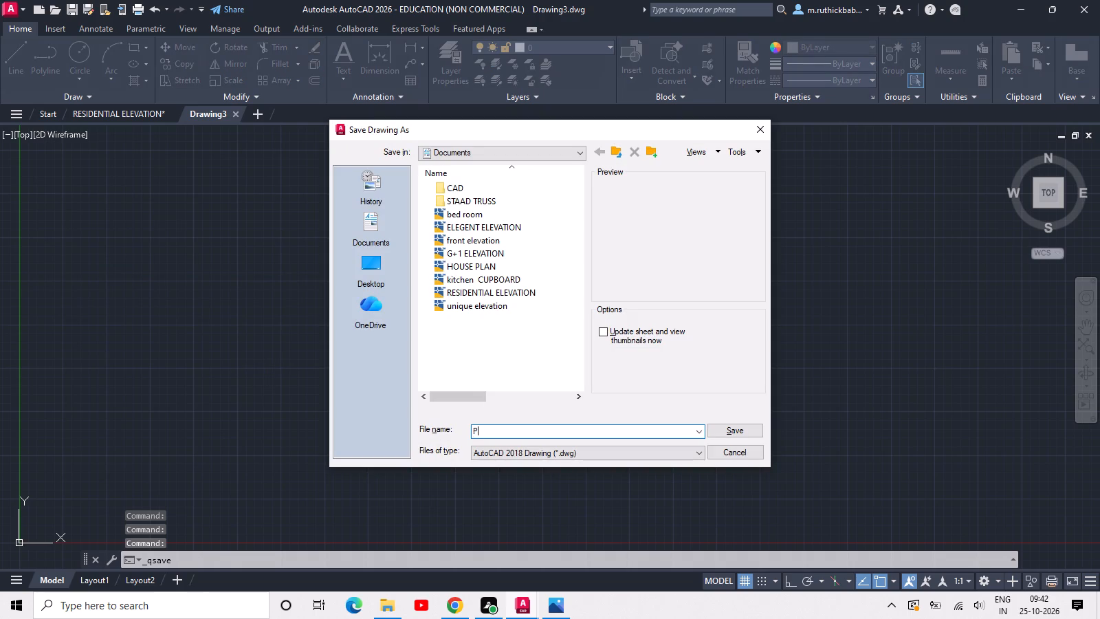
{"action": "key", "text": "BackSpace"}
{"action": "type", "text": "APART"}
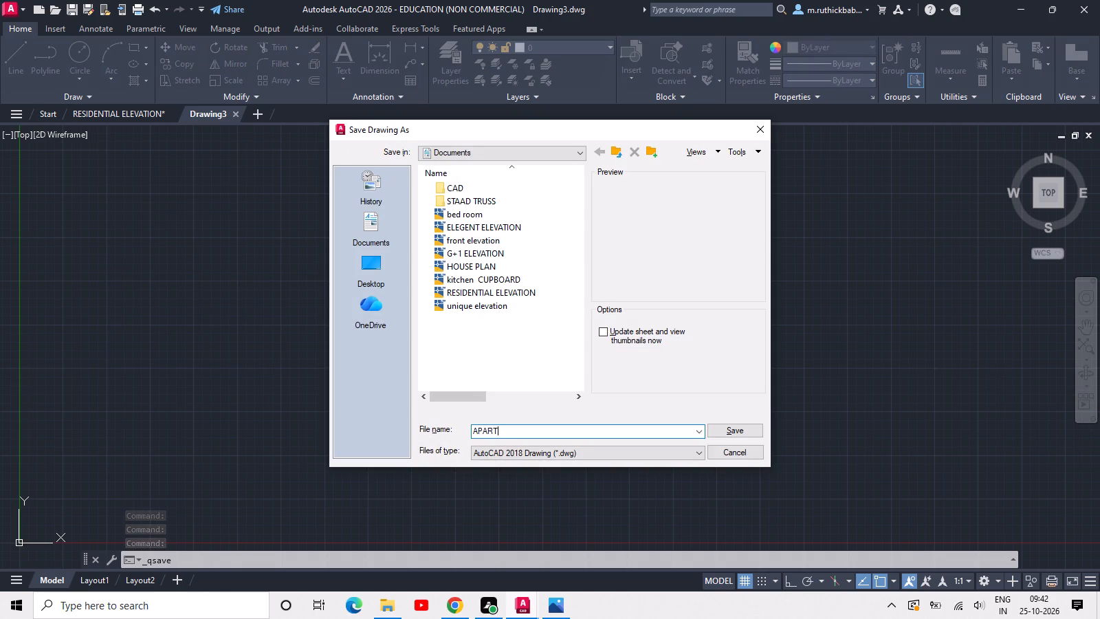
{"action": "type", "text": "MENT"}
{"action": "key", "text": "space"}
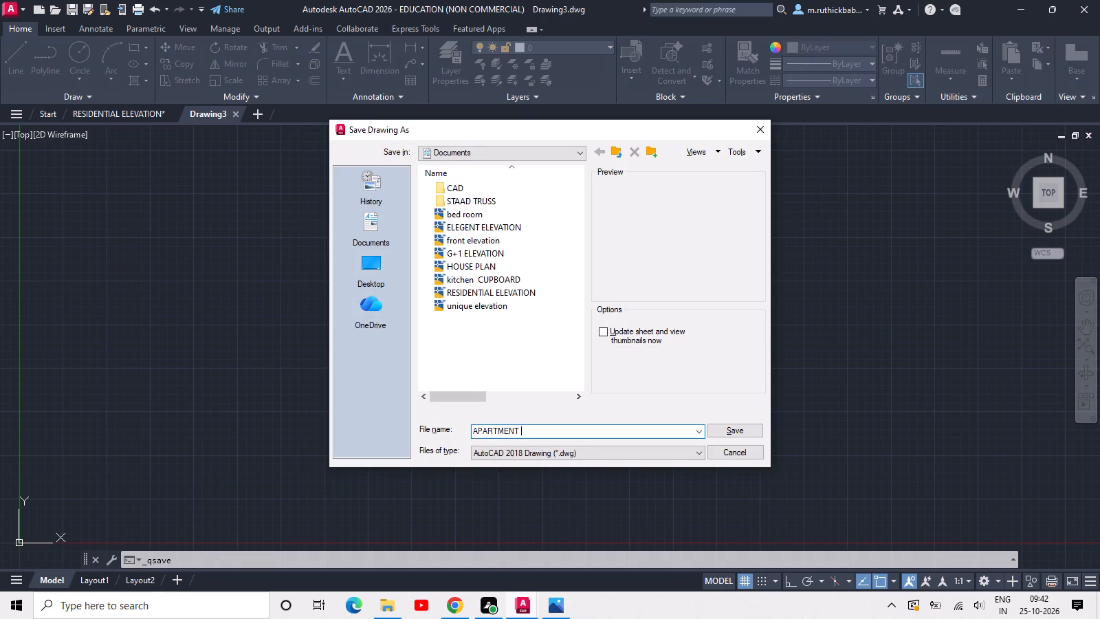
{"action": "key", "text": "Return"}
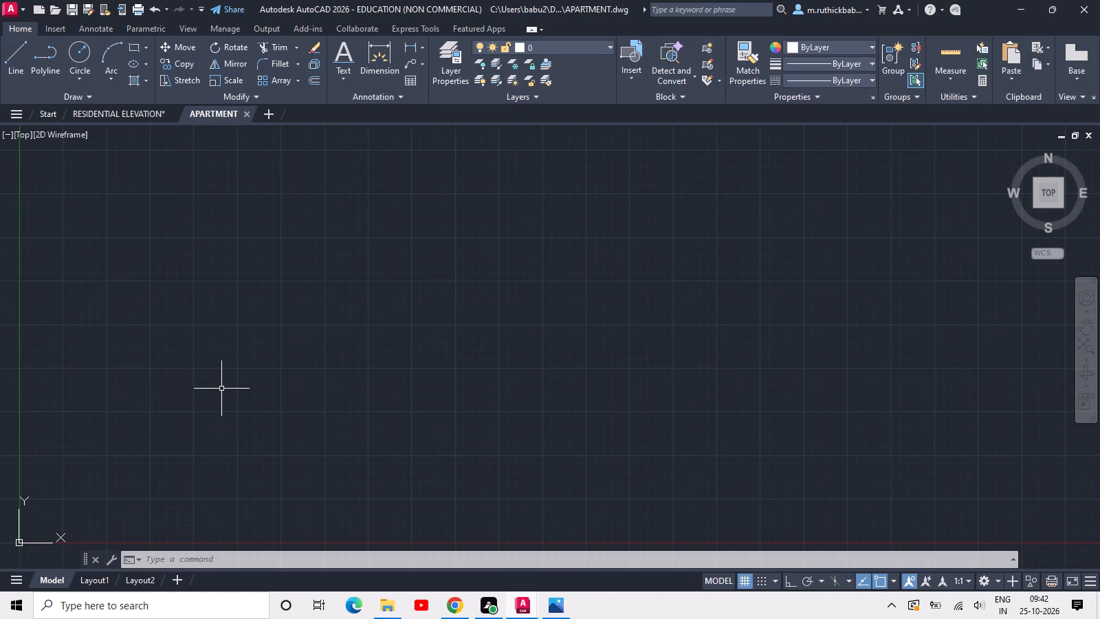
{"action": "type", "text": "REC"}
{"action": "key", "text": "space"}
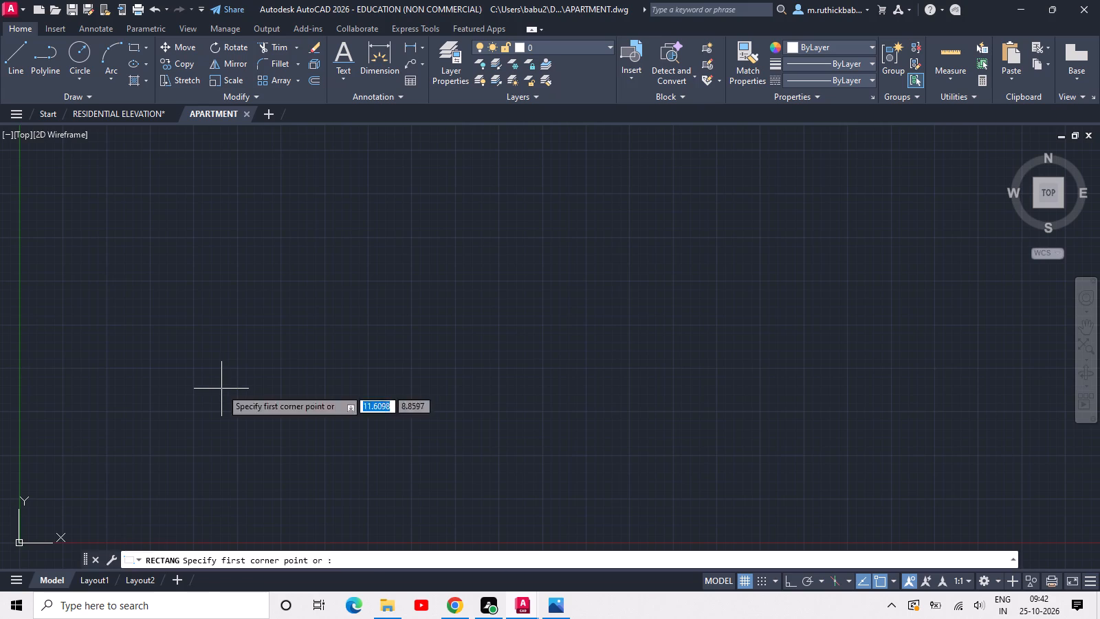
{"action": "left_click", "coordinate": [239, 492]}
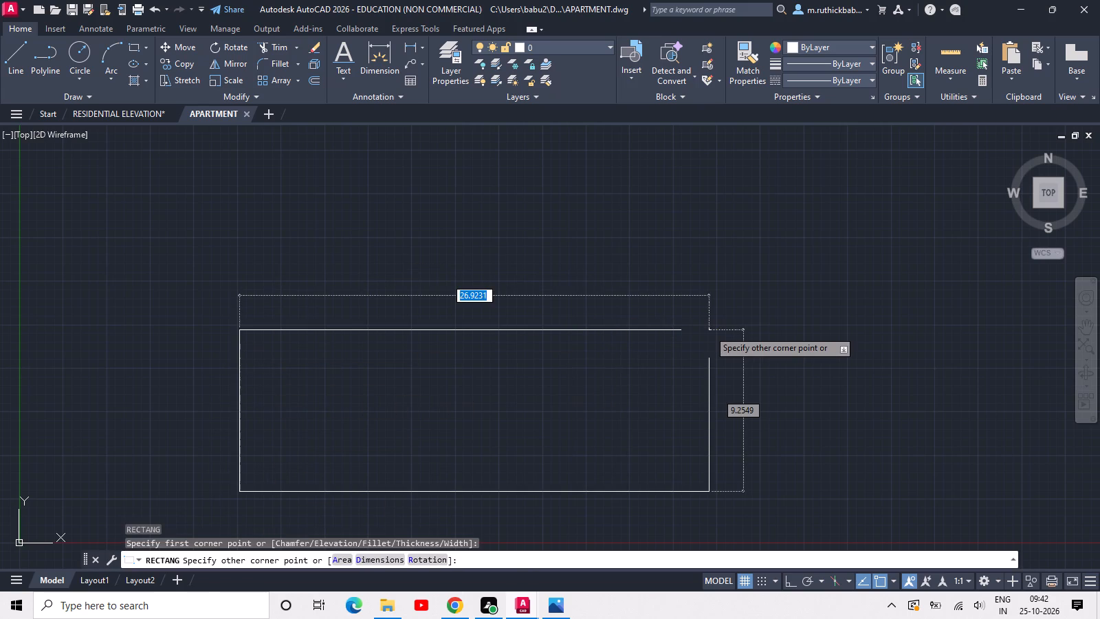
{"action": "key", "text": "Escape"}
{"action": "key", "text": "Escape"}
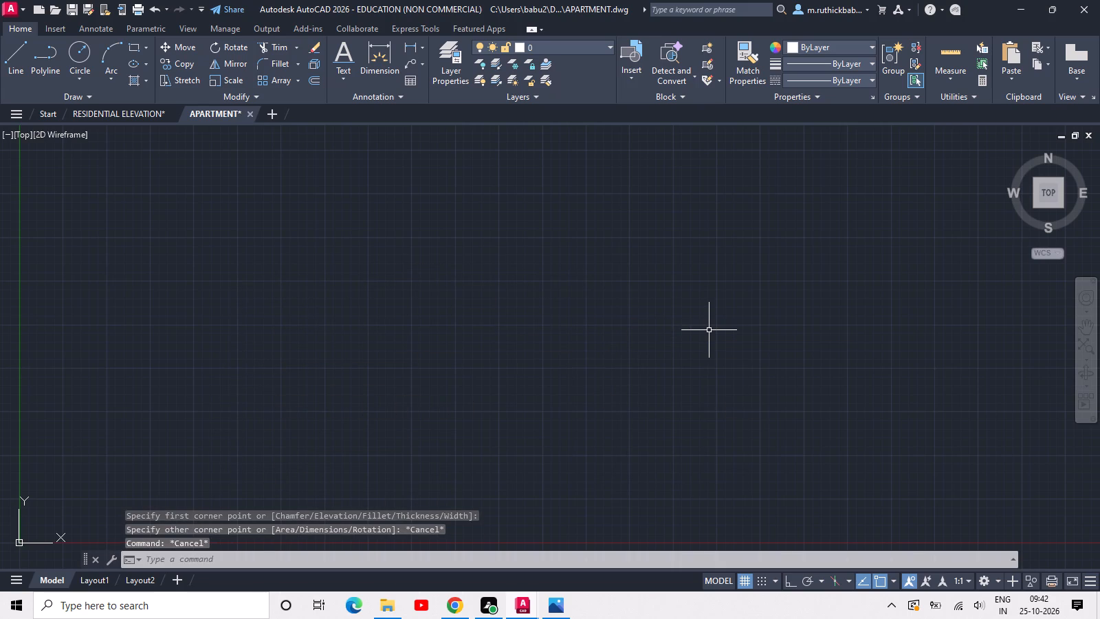
Set the drawing's length unit type to Engineering.
{"action": "type", "text": "UN"}
{"action": "key", "text": "space"}
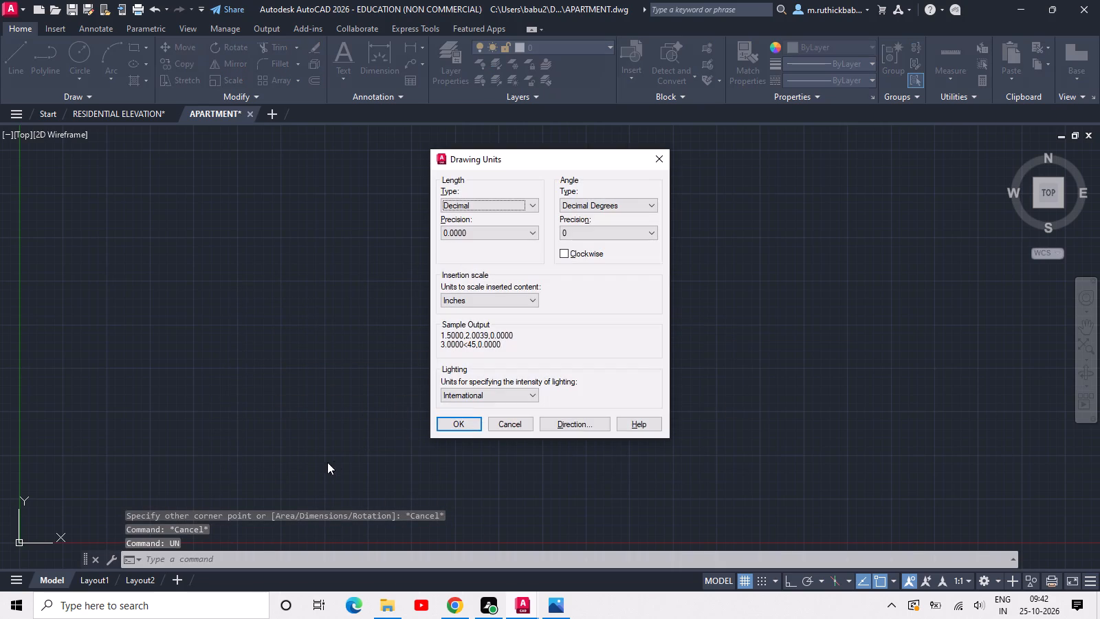
{"action": "left_click", "coordinate": [512, 203]}
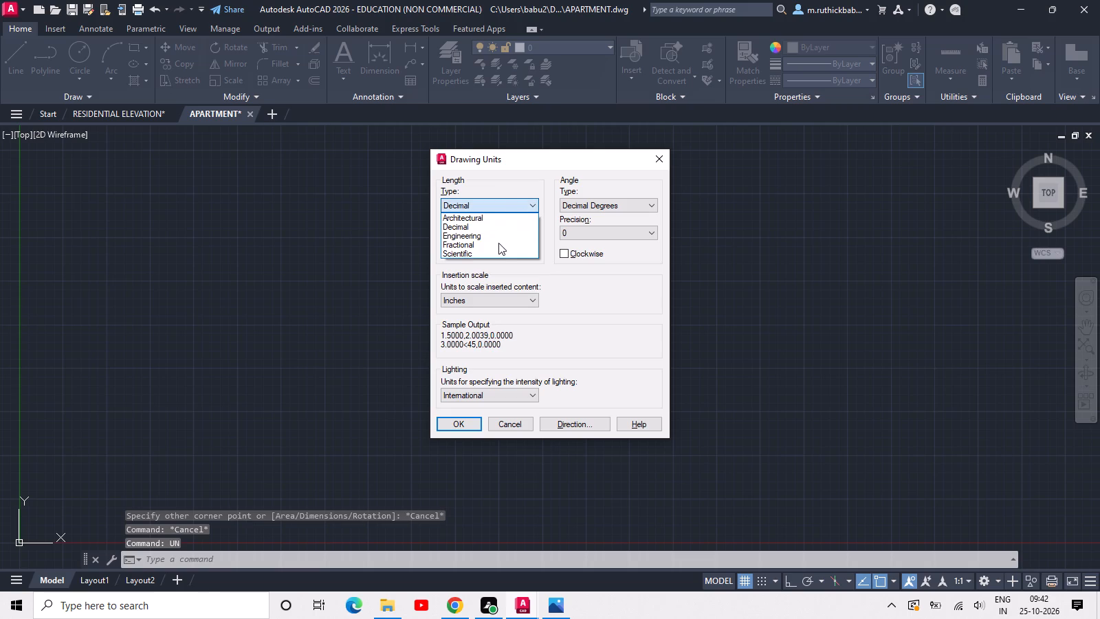
{"action": "left_click", "coordinate": [498, 232]}
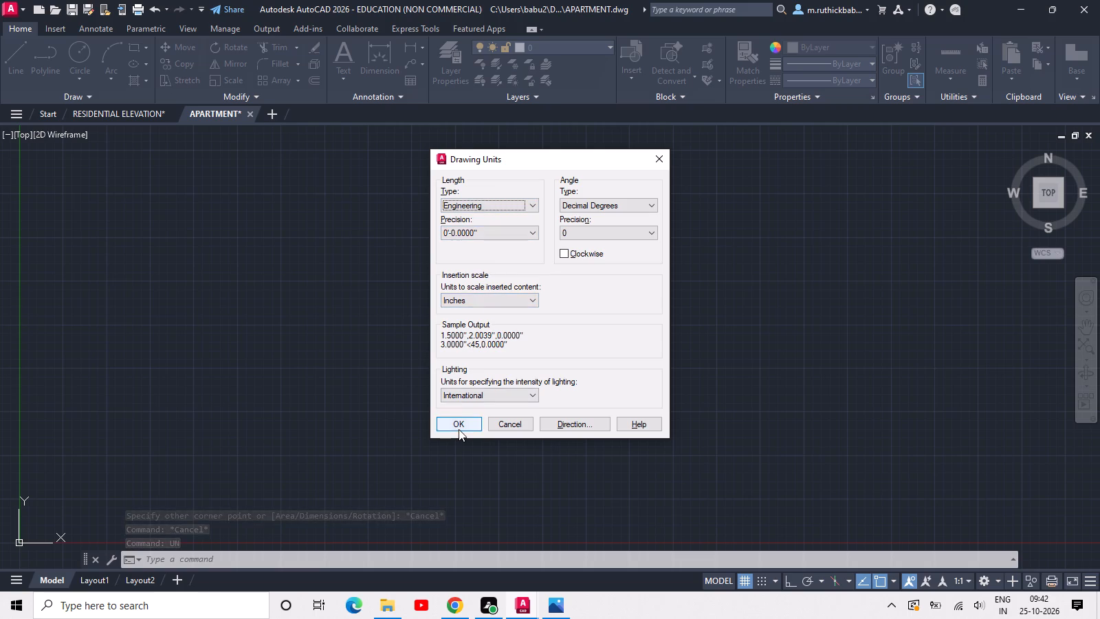
{"action": "left_click", "coordinate": [459, 429]}
Draw a rectangle 50' wide and 10' high near the origin as the first storey outline.
{"action": "type", "text": "REC"}
{"action": "key", "text": "space"}
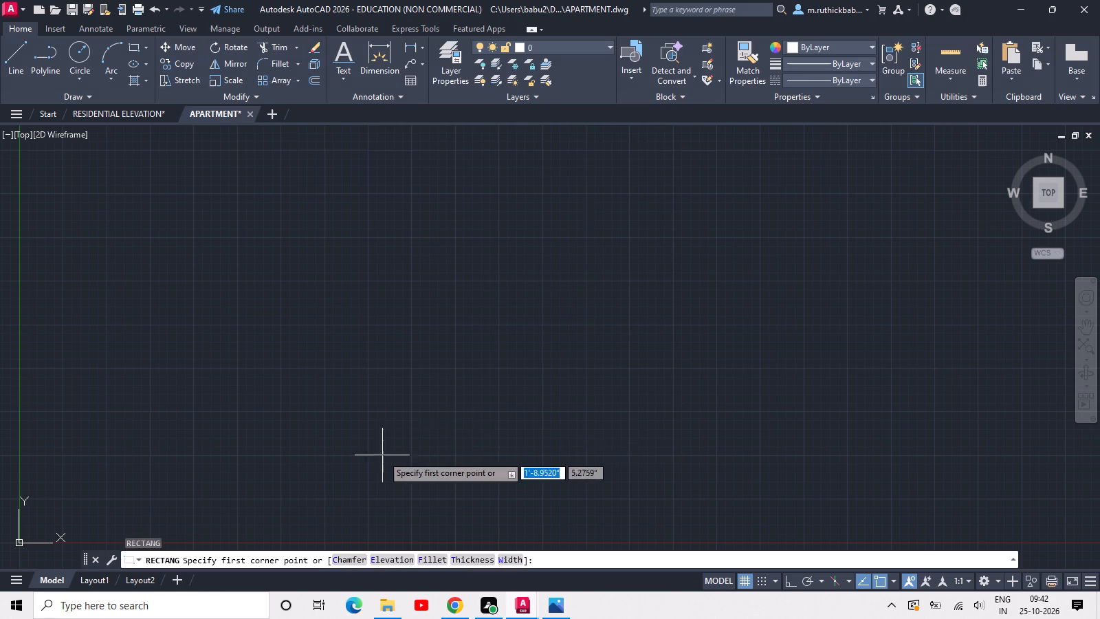
{"action": "left_click", "coordinate": [382, 457]}
{"action": "scroll", "coordinate": [860, 232], "scroll_direction": "up", "scroll_amount": 1}
{"action": "middle_click_drag", "start_coordinate": [860, 232], "coordinate": [736, 284]}
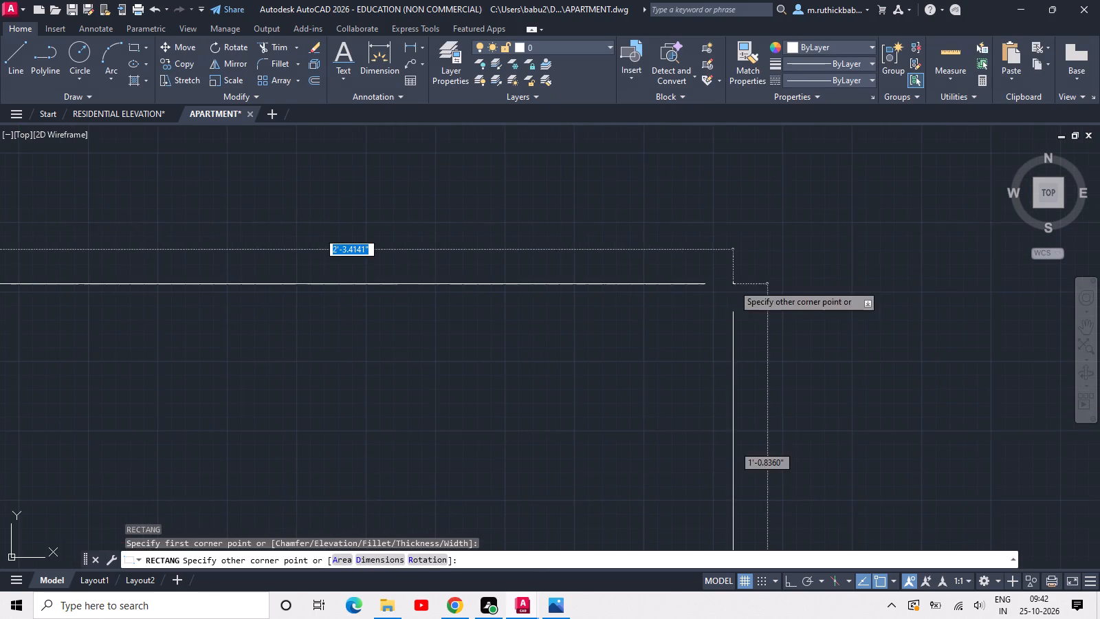
{"action": "scroll", "coordinate": [775, 261], "scroll_direction": "down", "scroll_amount": 3}
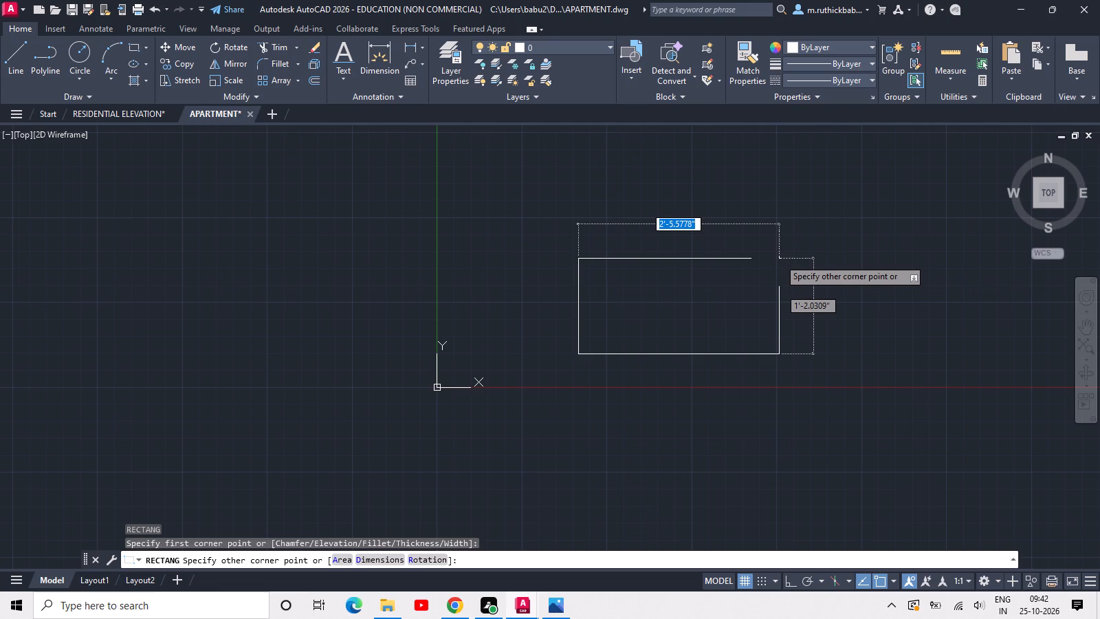
{"action": "type", "text": "50'"}
{"action": "key", "text": "Tab"}
{"action": "type", "text": "10'"}
{"action": "key", "text": "Return"}
{"action": "scroll", "coordinate": [779, 259], "scroll_direction": "down", "scroll_amount": 4}
{"action": "middle_click_drag", "start_coordinate": [779, 259], "coordinate": [758, 271]}
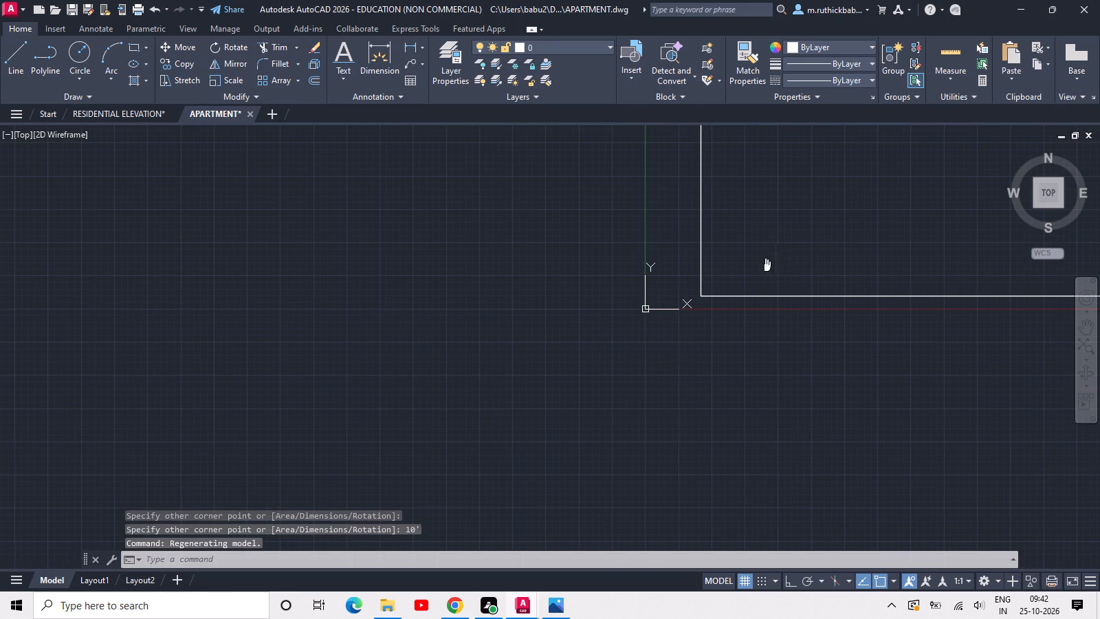
{"action": "middle_click_drag", "start_coordinate": [758, 271], "coordinate": [557, 366]}
{"action": "key", "text": "Escape"}
{"action": "key", "text": "Escape"}
Copy the storey rectangle from its lower right corner to its upper right corner, stacking a second storey directly above.
{"action": "scroll", "coordinate": [705, 314], "scroll_direction": "down", "scroll_amount": 3}
{"action": "middle_click_drag", "start_coordinate": [786, 291], "coordinate": [511, 318]}
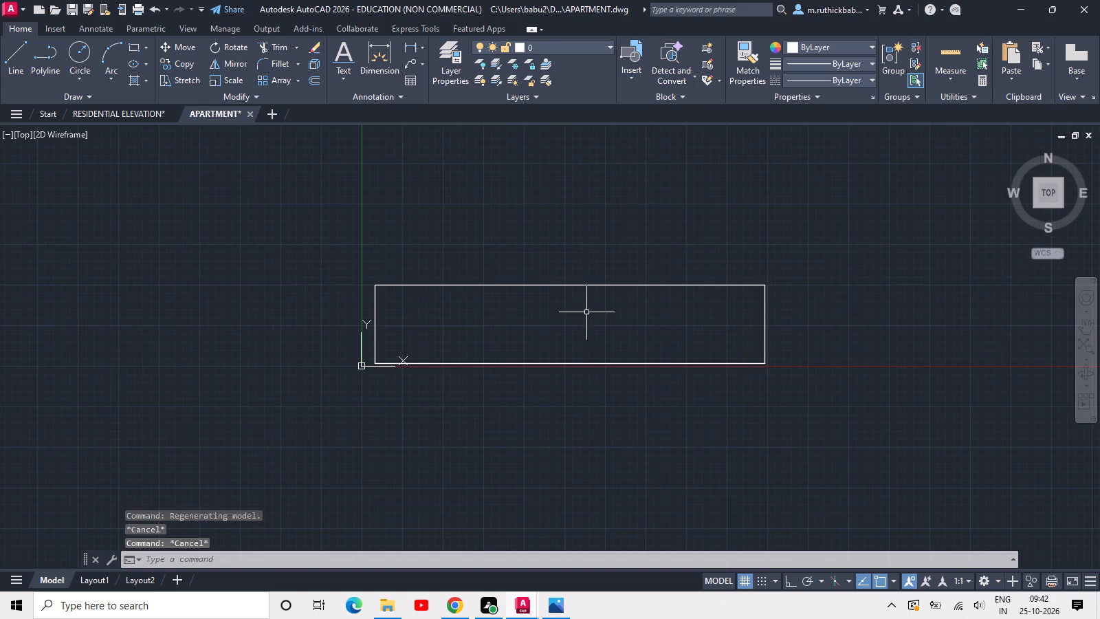
{"action": "scroll", "coordinate": [661, 336], "scroll_direction": "up", "scroll_amount": 1}
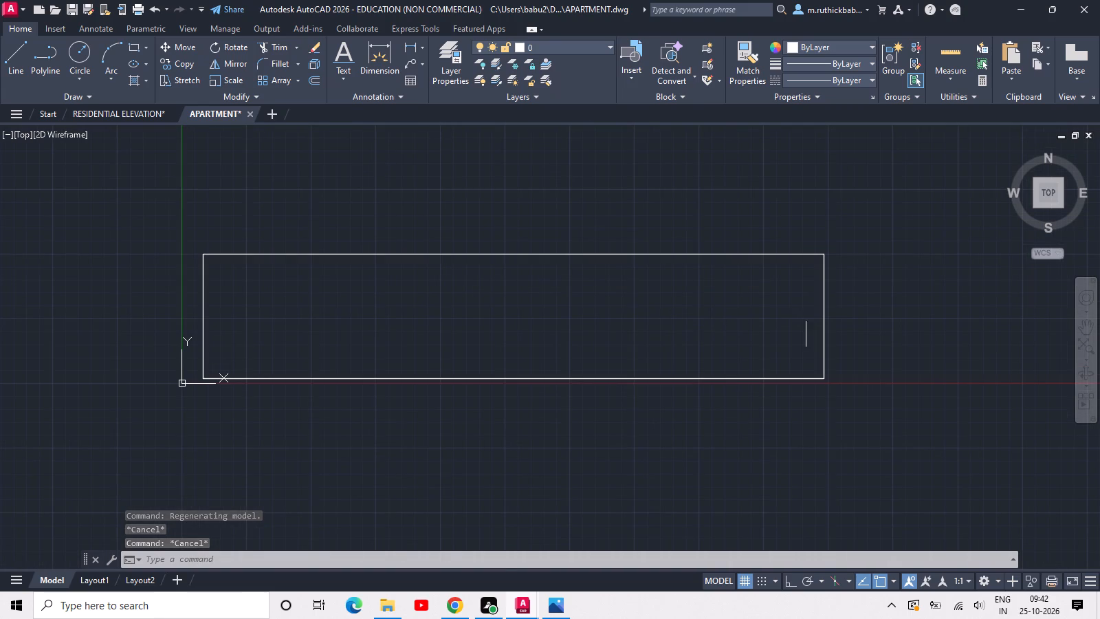
{"action": "left_click", "coordinate": [873, 314]}
{"action": "left_click", "coordinate": [780, 448]}
{"action": "type", "text": "COO"}
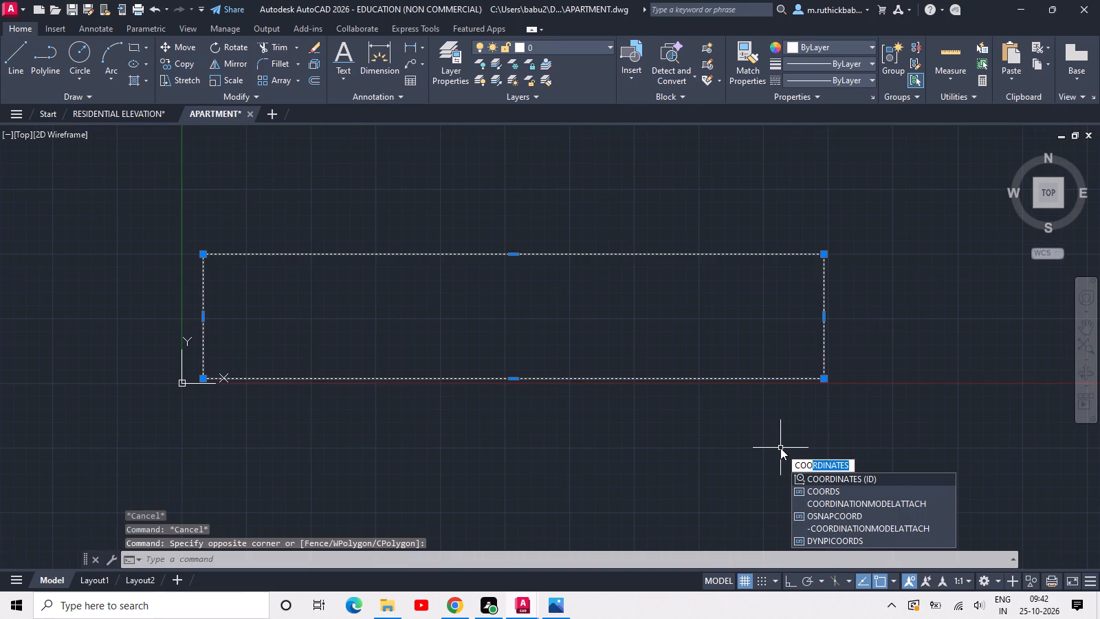
{"action": "key", "text": "BackSpace"}
{"action": "key", "text": "BackSpace"}
{"action": "key", "text": "space"}
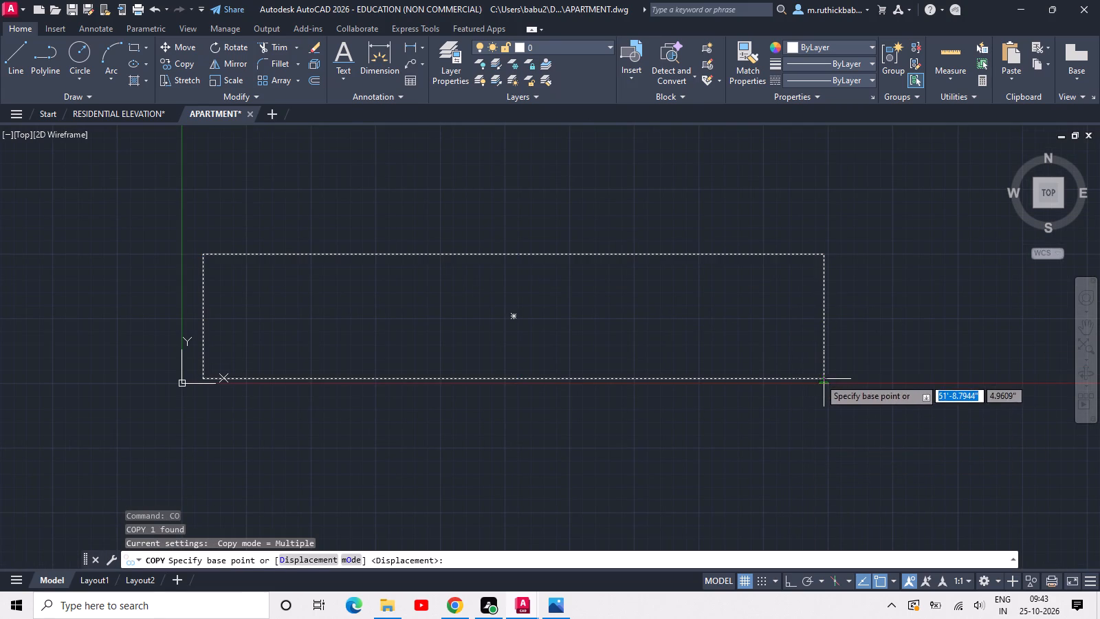
{"action": "left_click", "coordinate": [820, 379]}
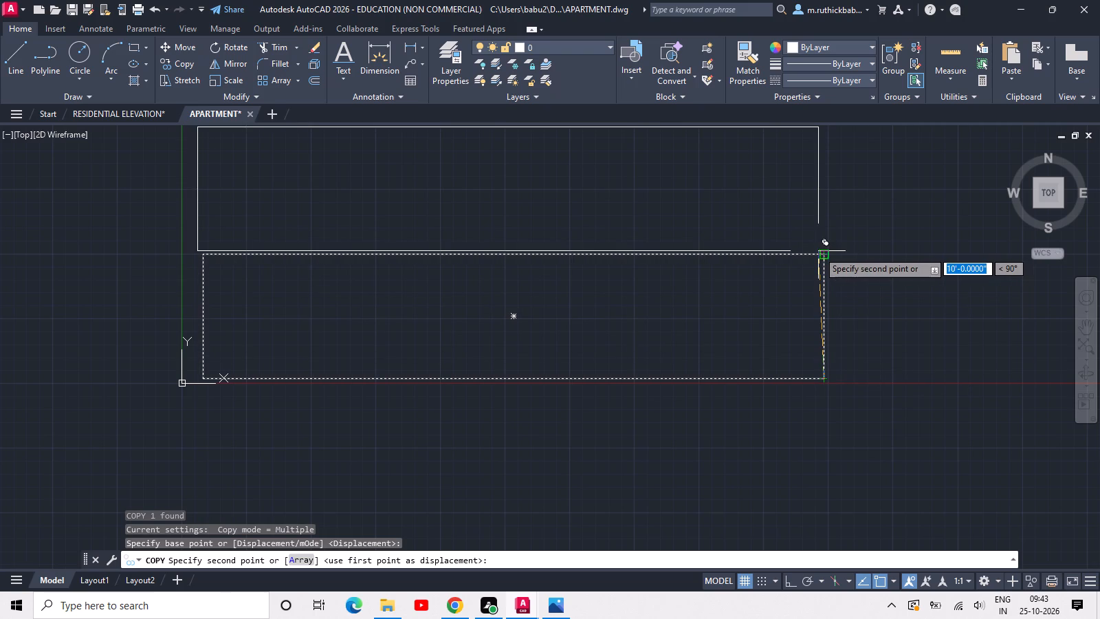
{"action": "left_click", "coordinate": [823, 253]}
{"action": "key", "text": "Escape"}
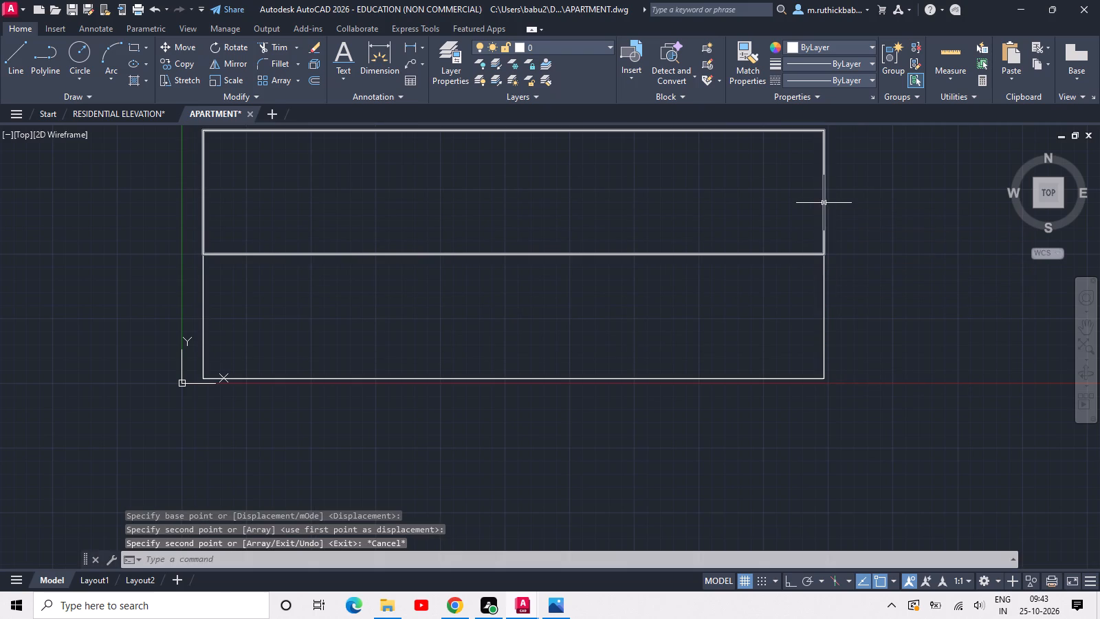
Copy the second storey rectangle straight upward as an array of 6 items spaced 10' apart, with Ortho on.
{"action": "scroll", "coordinate": [798, 325], "scroll_direction": "down", "scroll_amount": 1}
{"action": "middle_click_drag", "start_coordinate": [797, 296], "coordinate": [788, 368]}
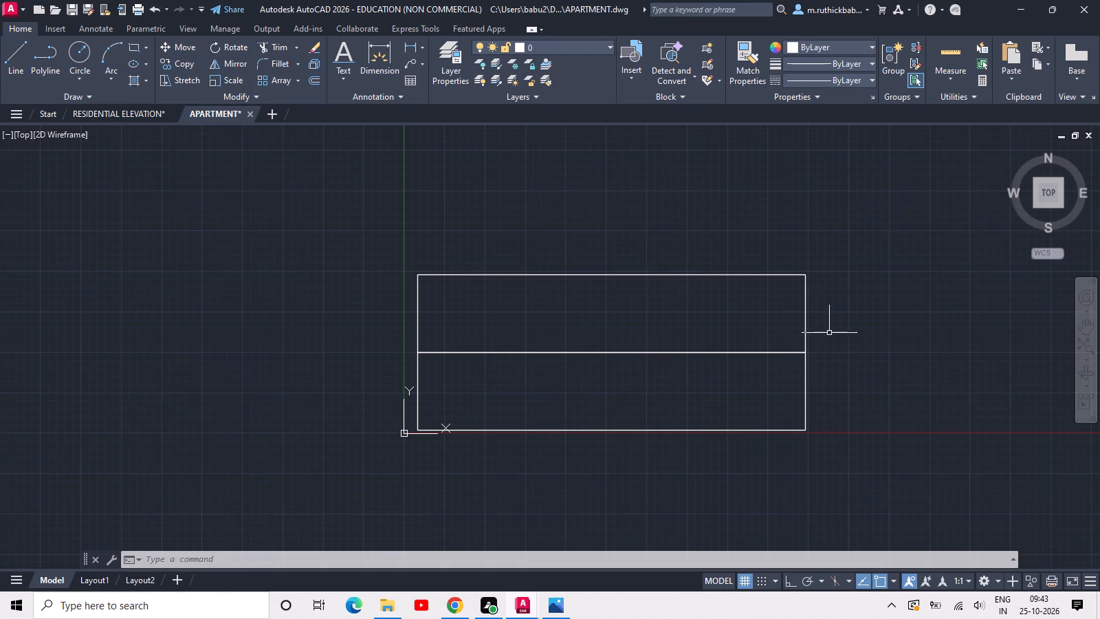
{"action": "left_click_drag", "start_coordinate": [814, 294], "coordinate": [757, 318]}
{"action": "left_click", "coordinate": [697, 341]}
{"action": "type", "text": "CO"}
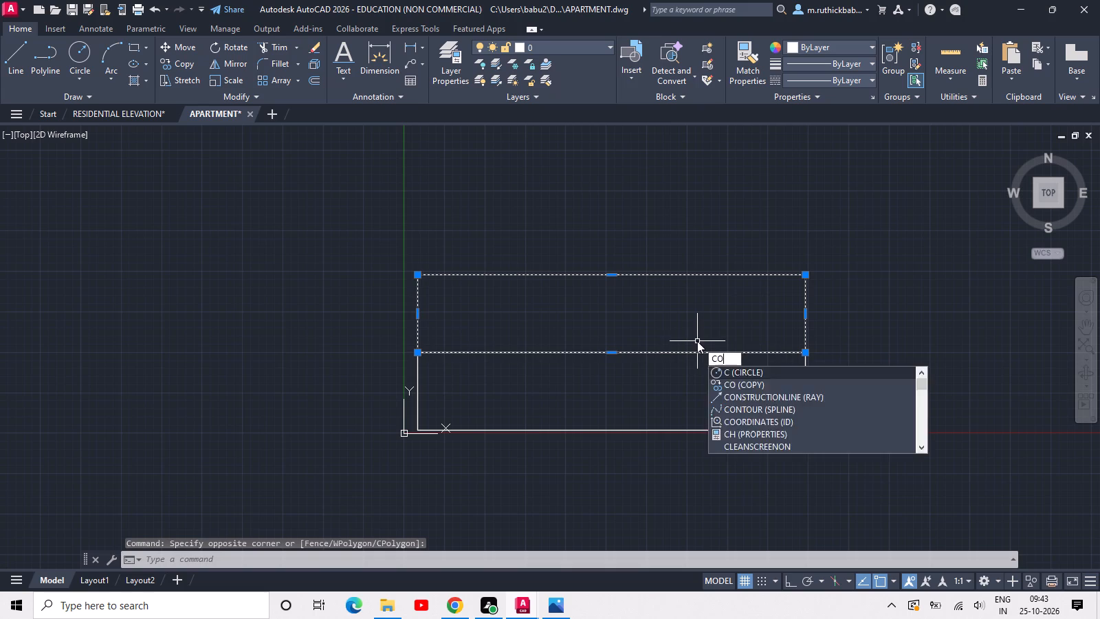
{"action": "key", "text": "space"}
{"action": "left_click", "coordinate": [802, 356]}
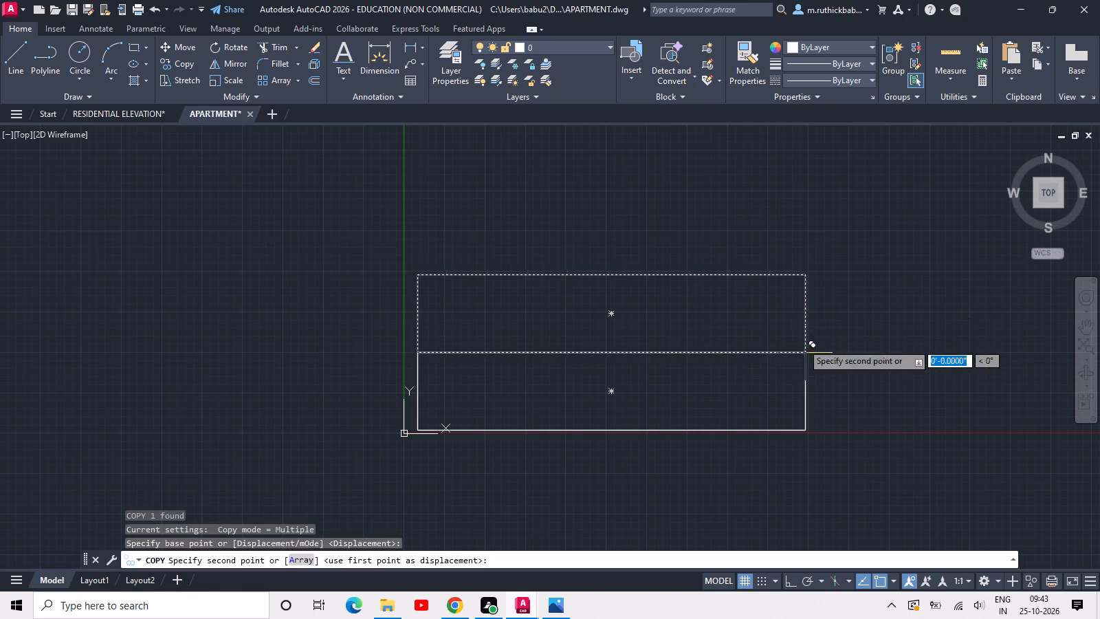
{"action": "type", "text": "ARR"}
{"action": "key", "text": "space"}
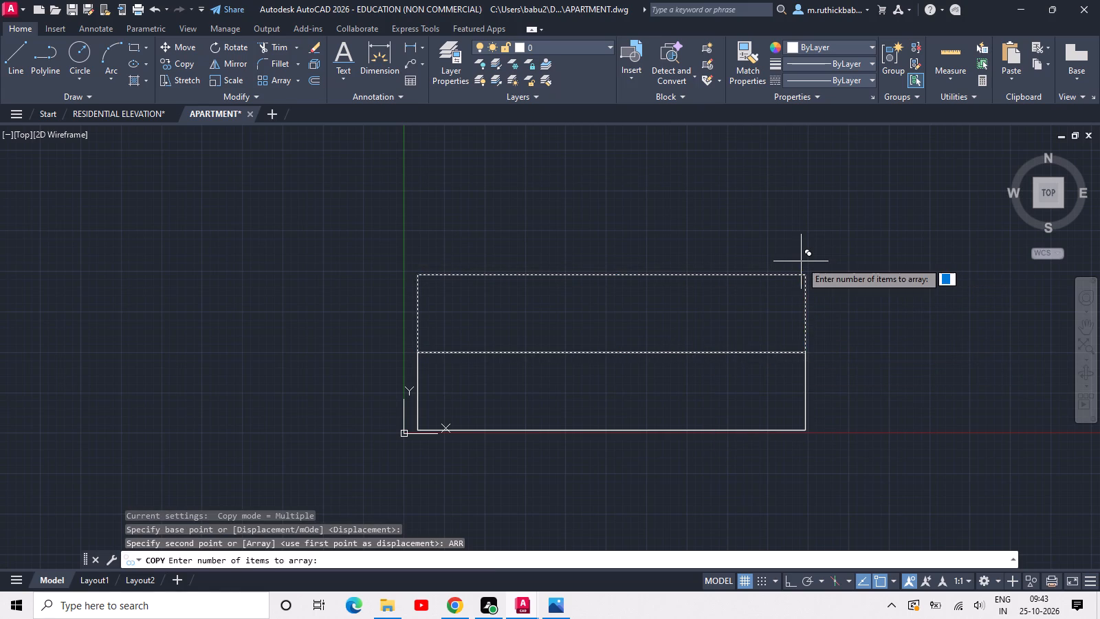
{"action": "type", "text": "6"}
{"action": "key", "text": "space"}
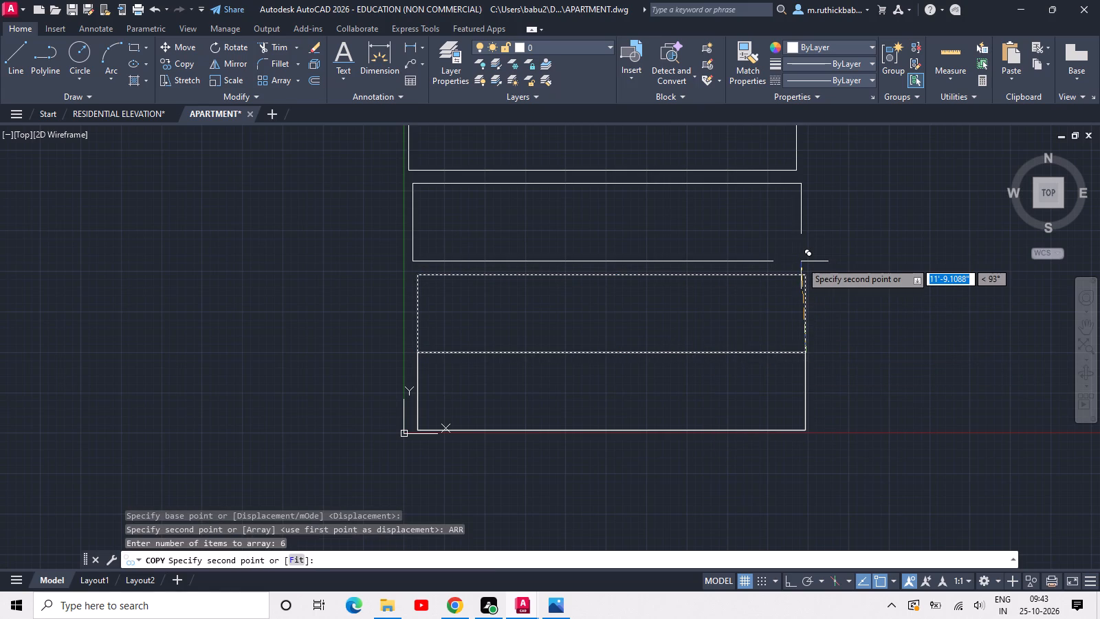
{"action": "key", "text": "F8"}
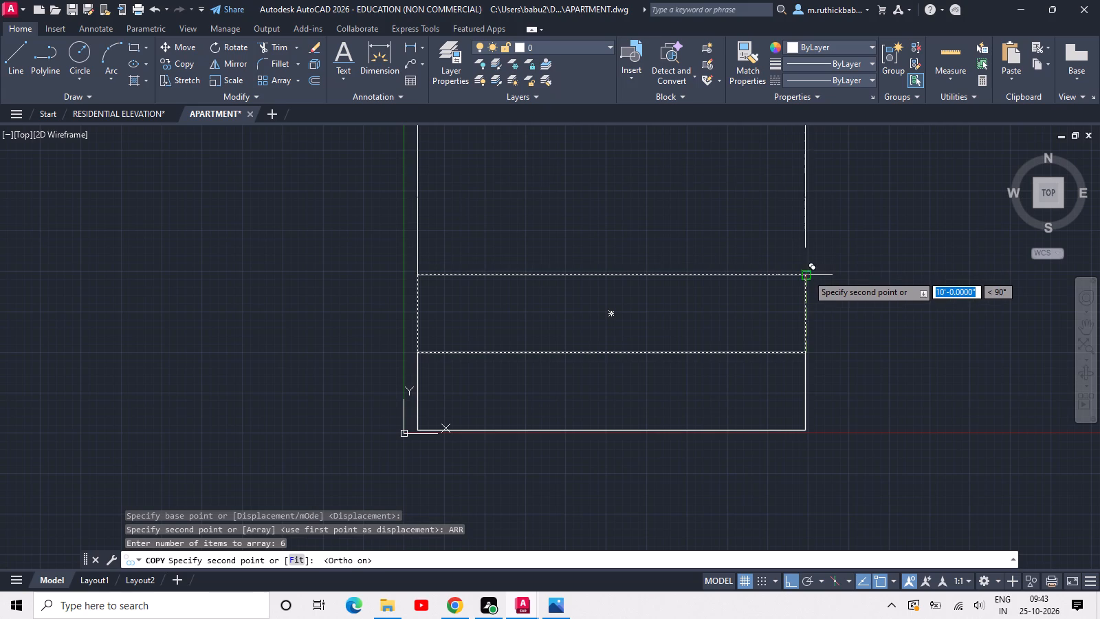
{"action": "left_click", "coordinate": [807, 274]}
{"action": "key", "text": "Escape"}
Draw a vertical line through all storeys near the building's left side, from the top edge to the bottom edge, at X about 11'.
{"action": "scroll", "coordinate": [773, 249], "scroll_direction": "down", "scroll_amount": 2}
{"action": "middle_click_drag", "start_coordinate": [770, 241], "coordinate": [710, 357]}
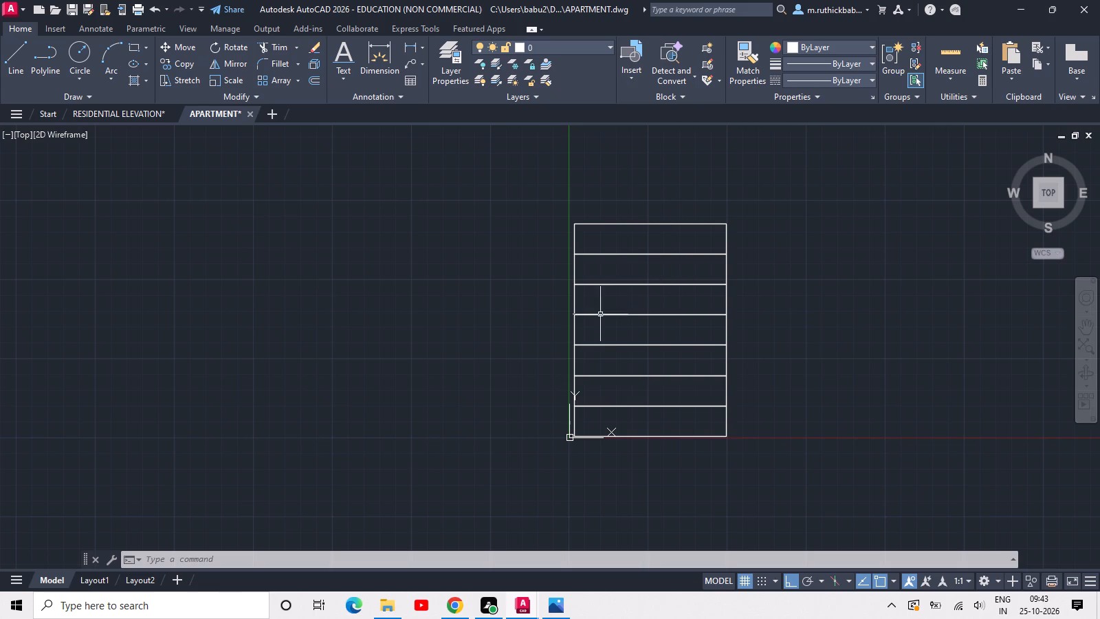
{"action": "middle_click_drag", "start_coordinate": [605, 412], "coordinate": [588, 408]}
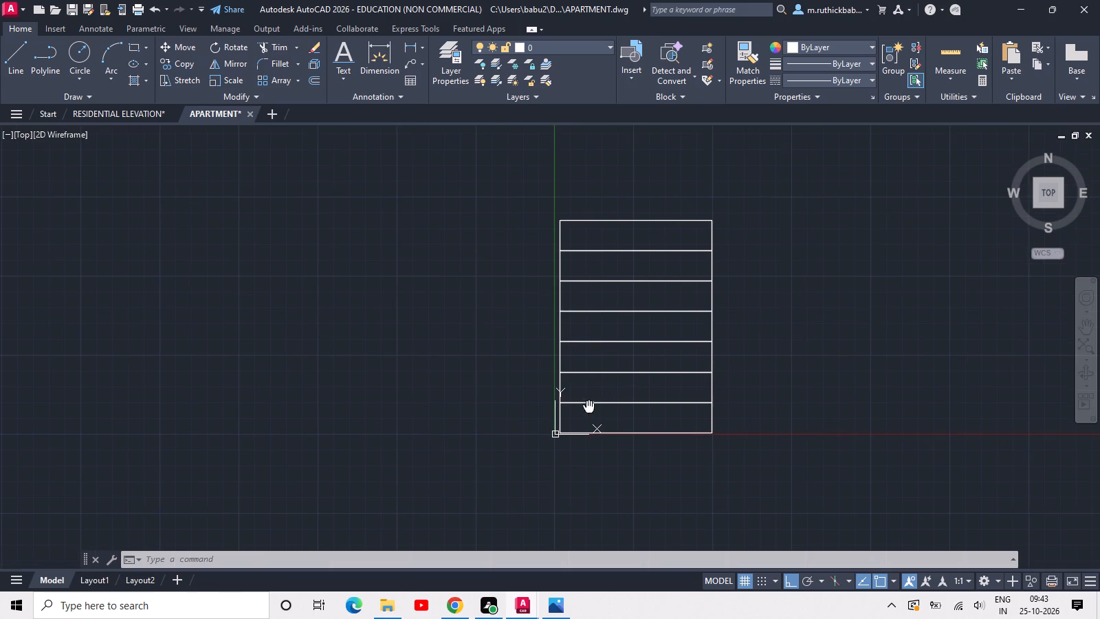
{"action": "middle_click_drag", "start_coordinate": [588, 408], "coordinate": [588, 408]}
{"action": "type", "text": "L"}
{"action": "key", "text": "space"}
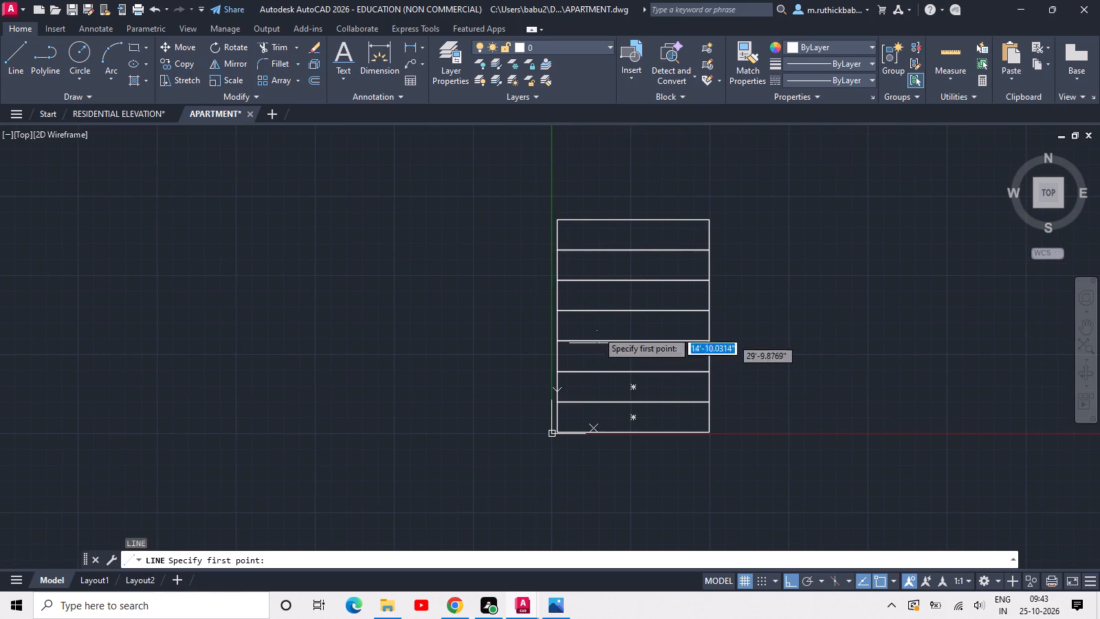
{"action": "left_click", "coordinate": [585, 220]}
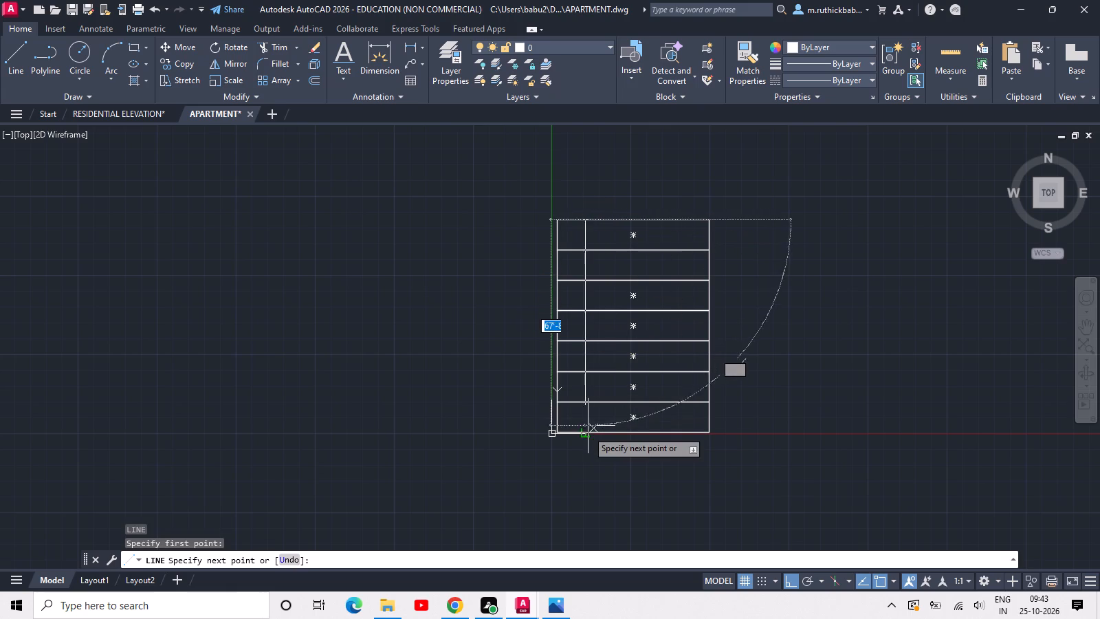
{"action": "left_click", "coordinate": [586, 432]}
{"action": "key", "text": "Escape"}
{"action": "key", "text": "Escape"}
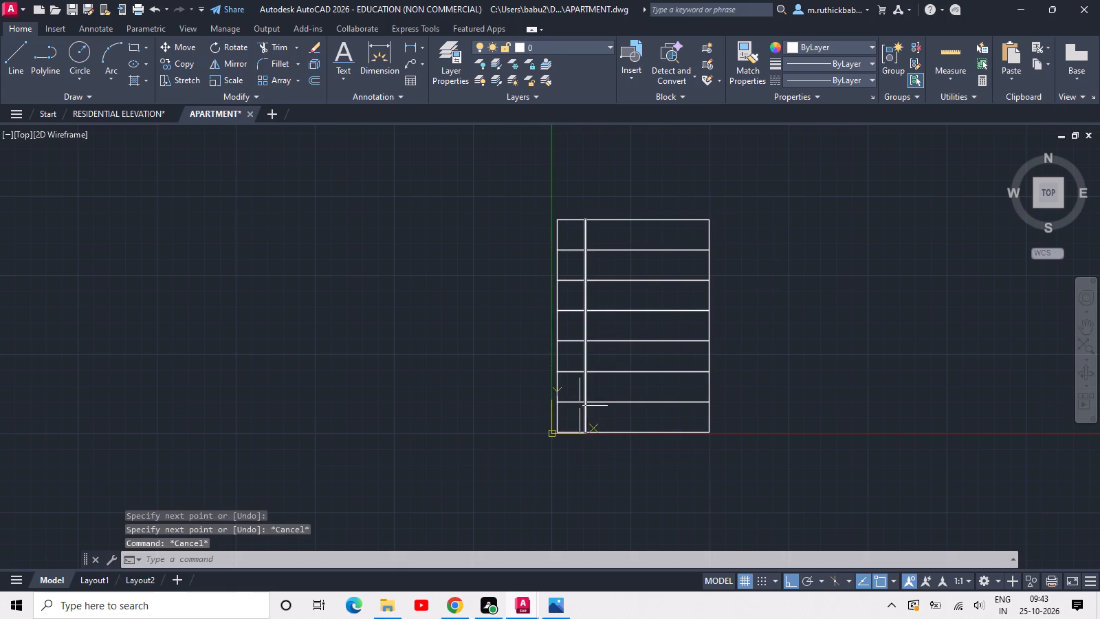
Trim away the storey lines between the building's left edge and the new vertical line.
{"action": "type", "text": "TR"}
{"action": "key", "text": "space"}
{"action": "key", "text": "space"}
{"action": "left_click", "coordinate": [574, 415]}
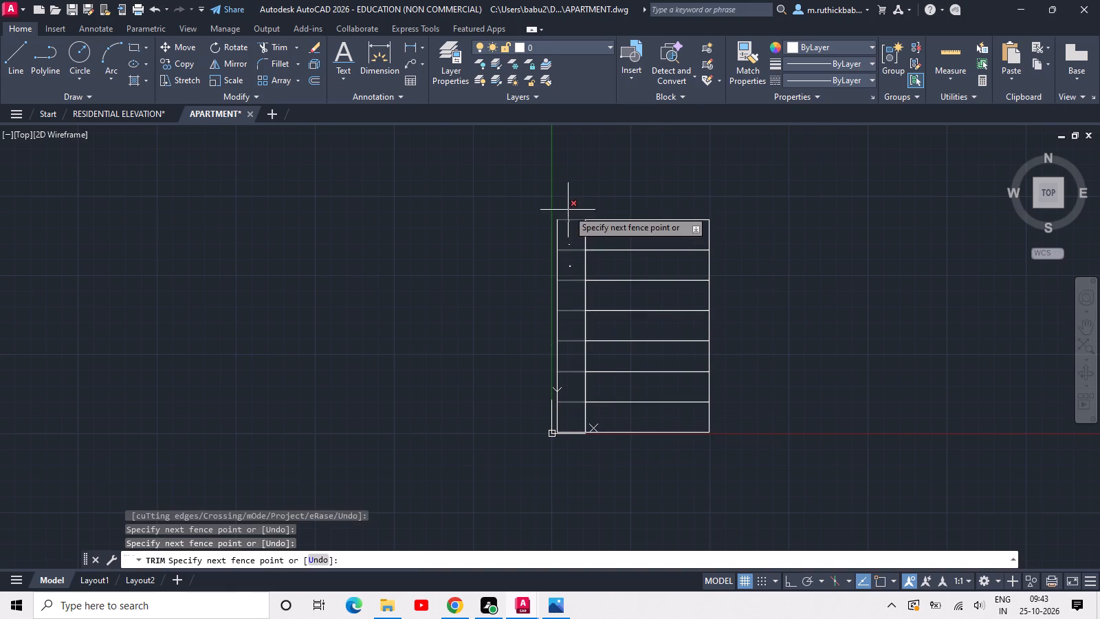
{"action": "left_click", "coordinate": [575, 247]}
{"action": "key", "text": "Escape"}
Draw a rectangle about 31' wide and 10' high in the second storey, starting from its upper corner on the vertical line.
{"action": "scroll", "coordinate": [604, 414], "scroll_direction": "up", "scroll_amount": 3}
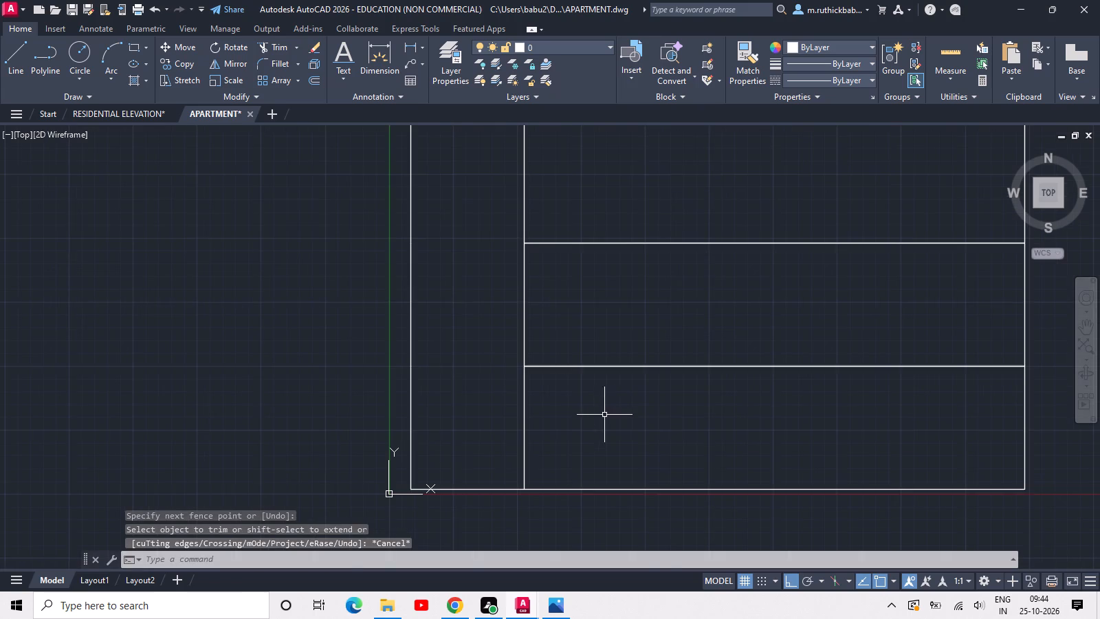
{"action": "middle_click_drag", "start_coordinate": [592, 393], "coordinate": [518, 413]}
{"action": "type", "text": "REC"}
{"action": "key", "text": "space"}
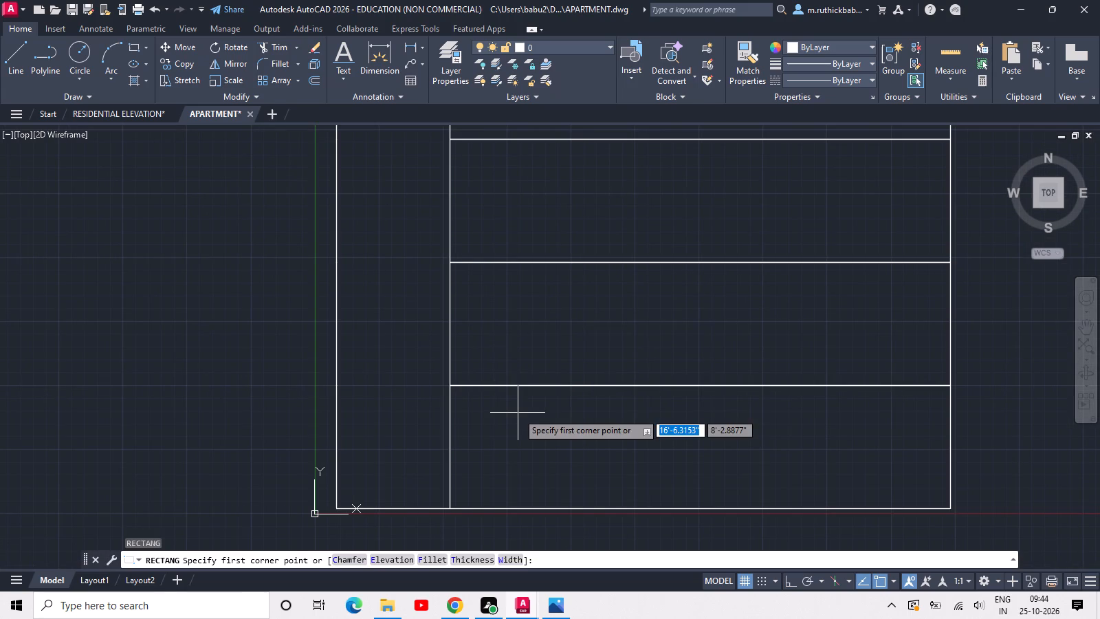
{"action": "left_click", "coordinate": [452, 265]}
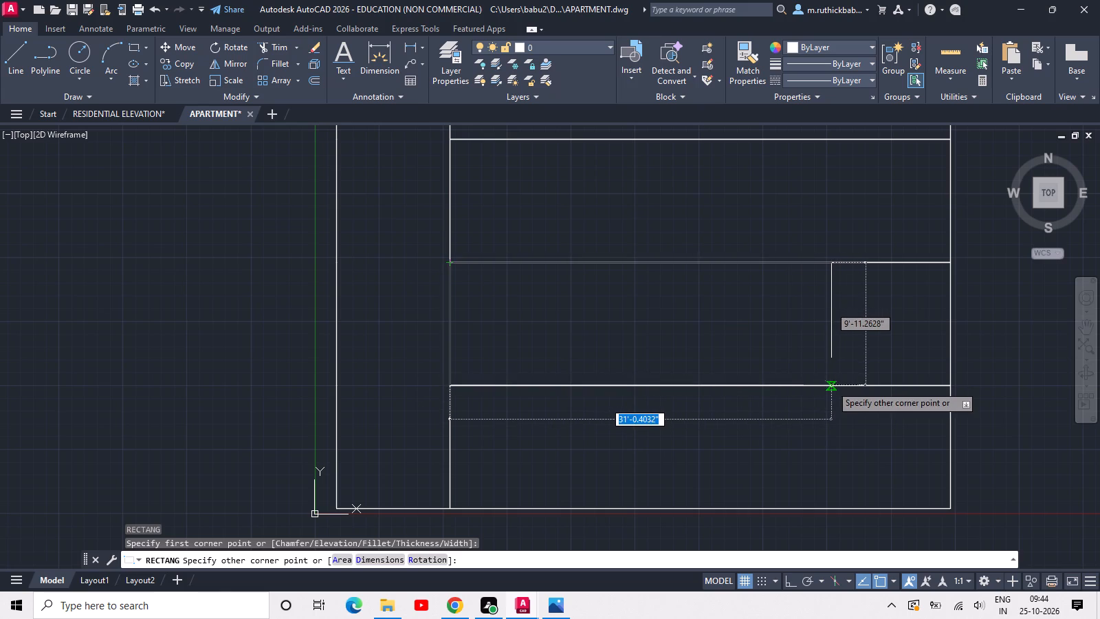
{"action": "left_click", "coordinate": [831, 385]}
Draw an overlapping rectangle from the midpoint of the first rectangle's top edge to the second storey's lower right corner.
{"action": "key", "text": "space"}
{"action": "key", "text": "space"}
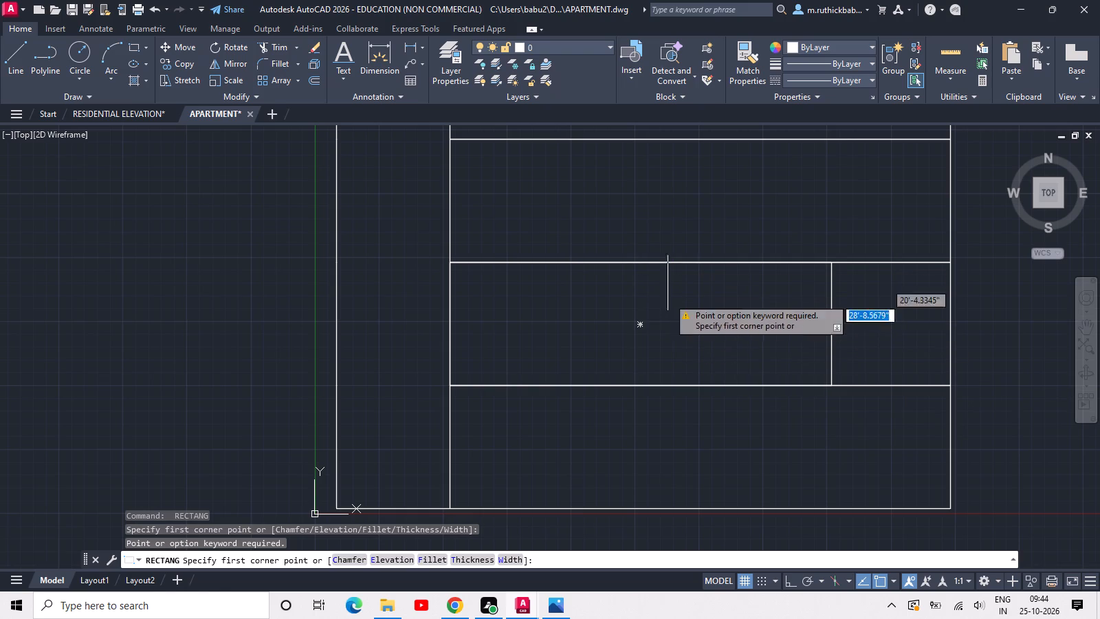
{"action": "left_click", "coordinate": [638, 260]}
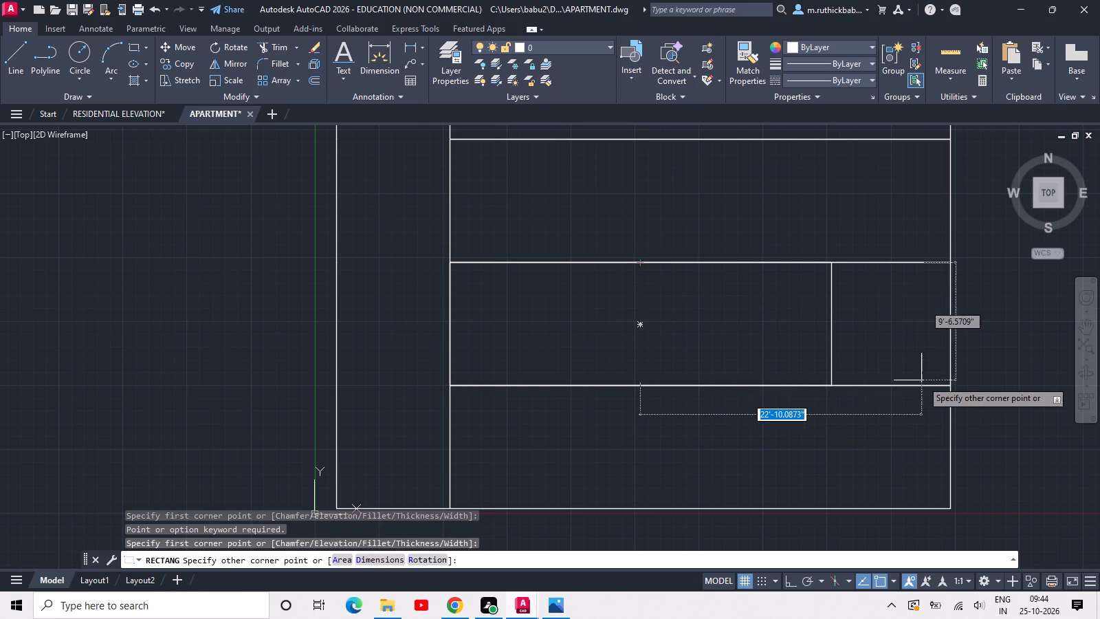
{"action": "left_click", "coordinate": [949, 386]}
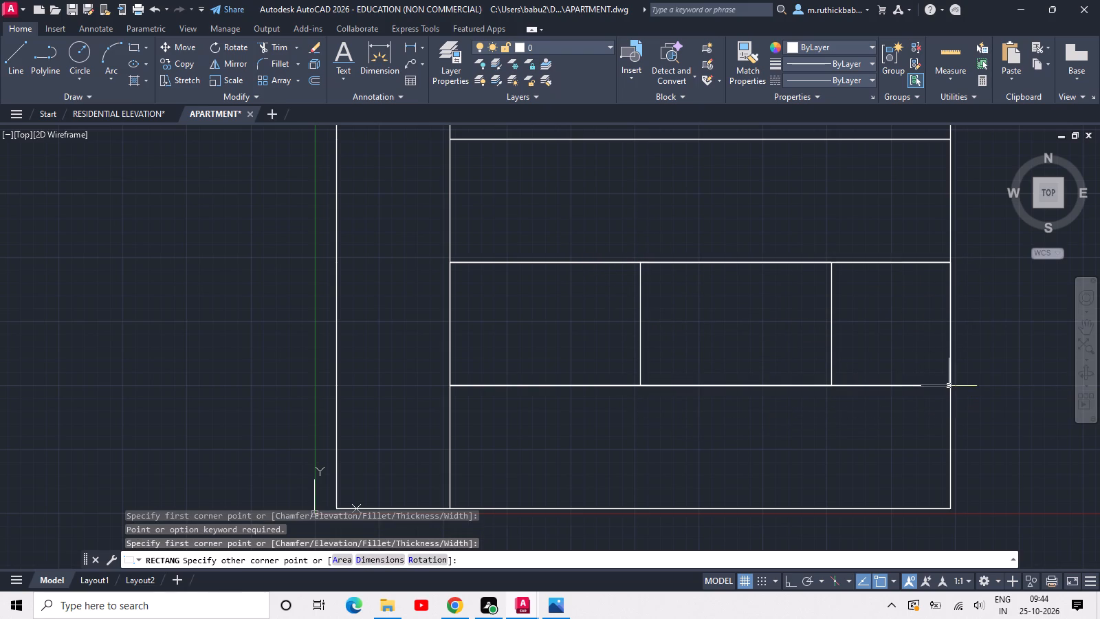
Offset both overlapping second-storey rectangles inward by 1'.
{"action": "type", "text": "OFF"}
{"action": "key", "text": "space"}
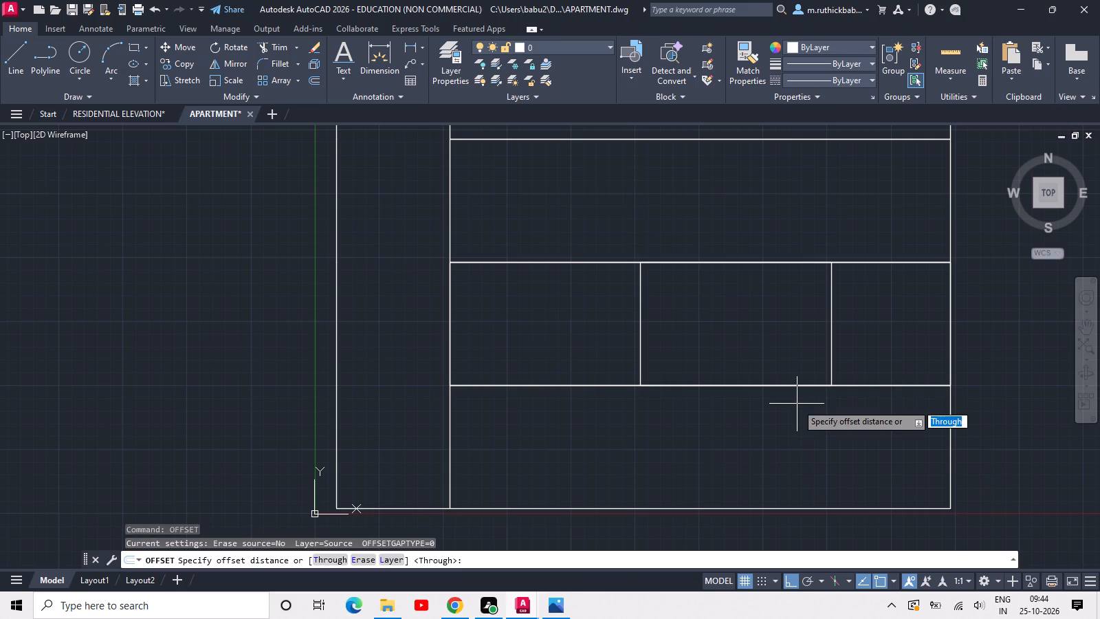
{"action": "type", "text": "1"}
{"action": "key", "text": "space"}
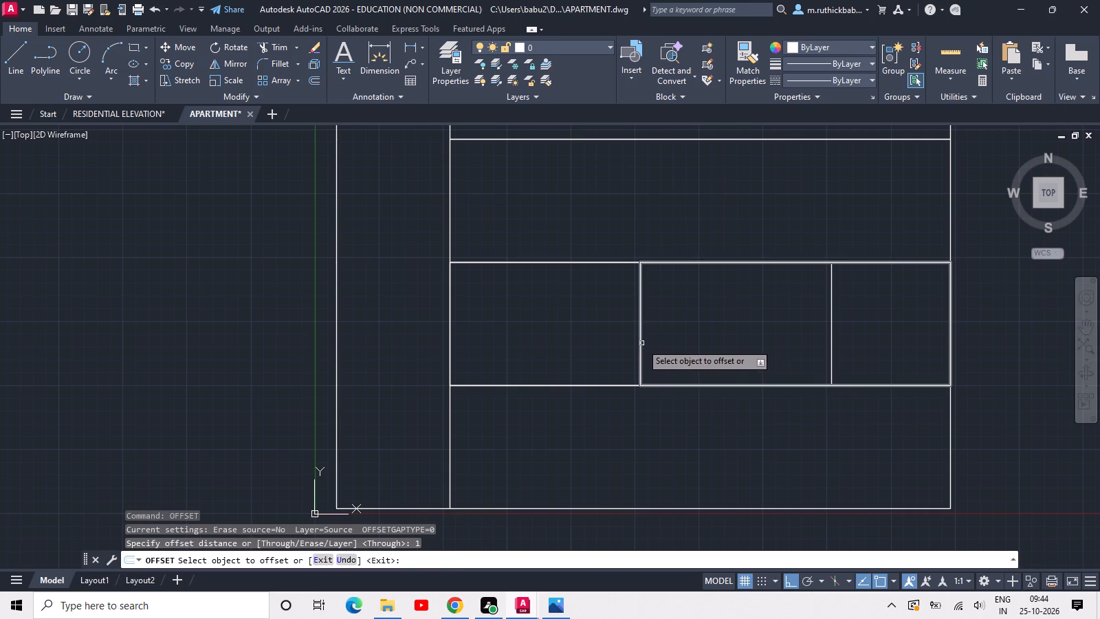
{"action": "left_click", "coordinate": [640, 341]}
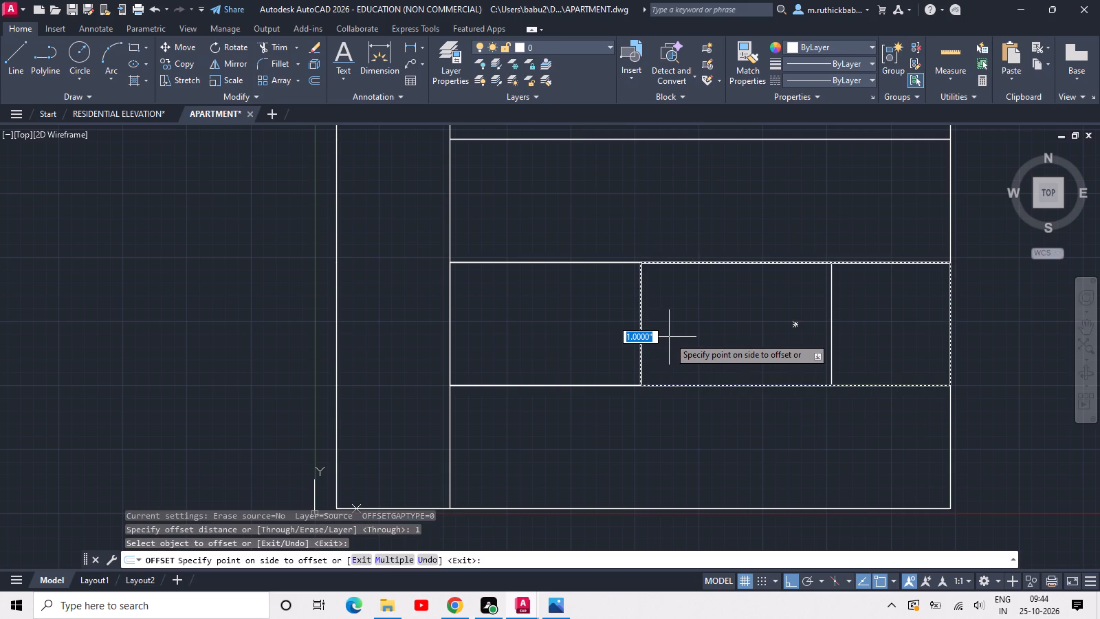
{"action": "type", "text": "1'"}
{"action": "key", "text": "space"}
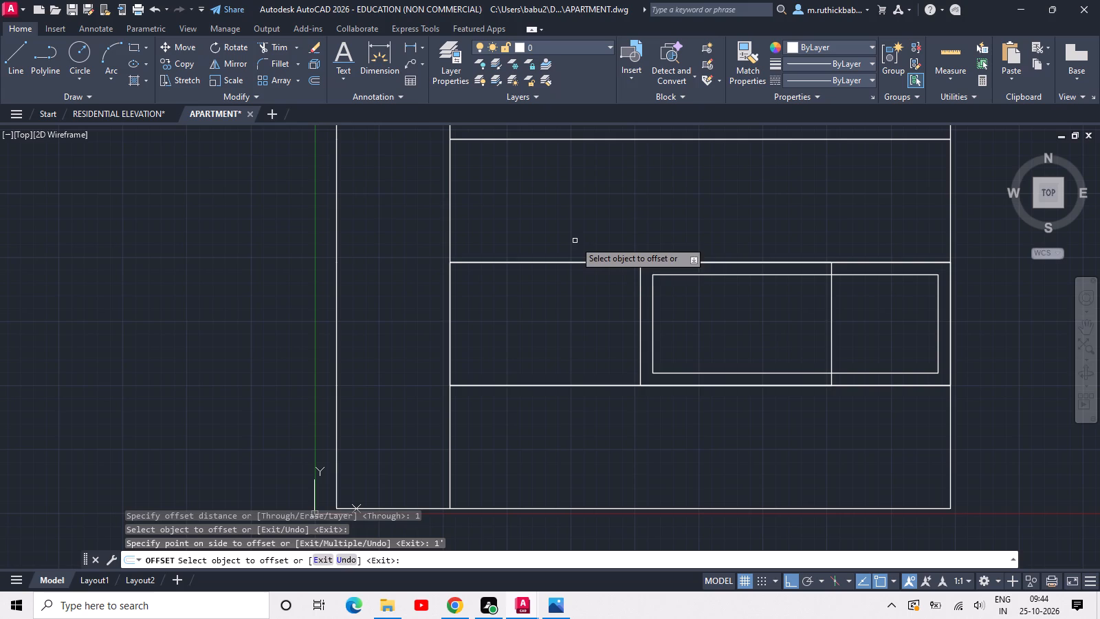
{"action": "left_click", "coordinate": [573, 263]}
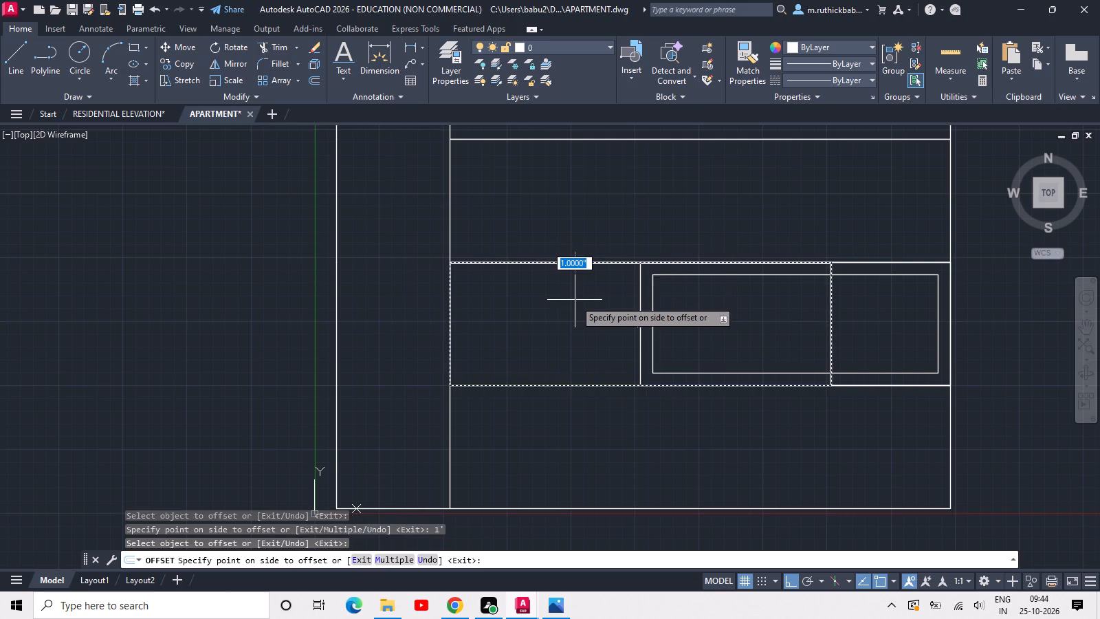
{"action": "type", "text": "1'"}
{"action": "key", "text": "Return"}
{"action": "key", "text": "Escape"}
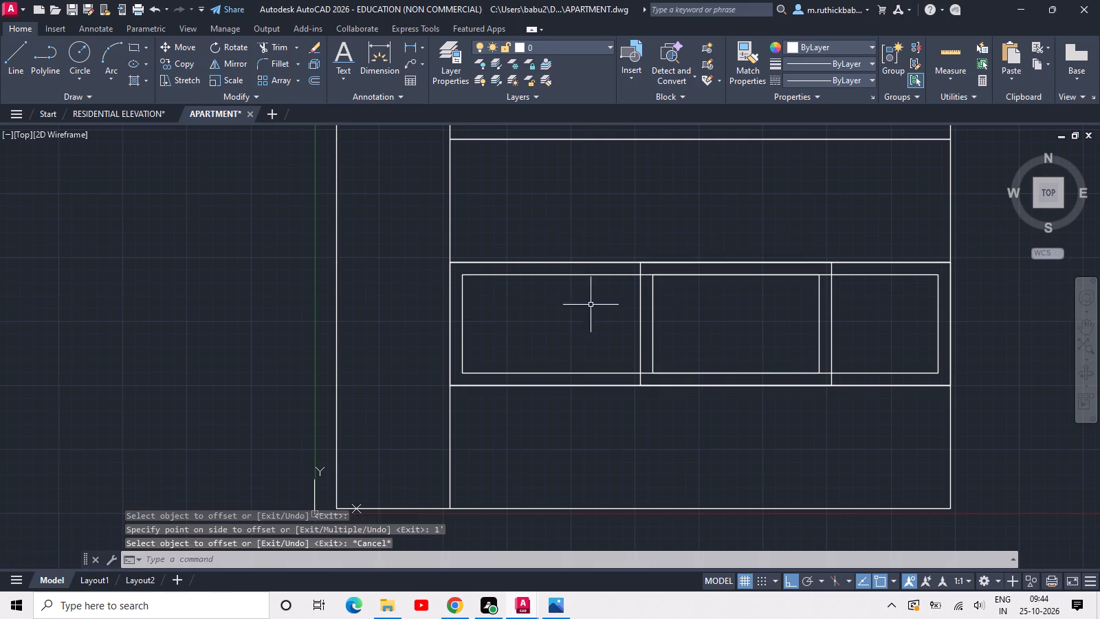
{"action": "key", "text": "Escape"}
Trim the overlapping rectangles' inner vertical edges where they cross the 1' bands along the second storey's top and bottom.
{"action": "type", "text": "TR"}
{"action": "key", "text": "space"}
{"action": "key", "text": "space"}
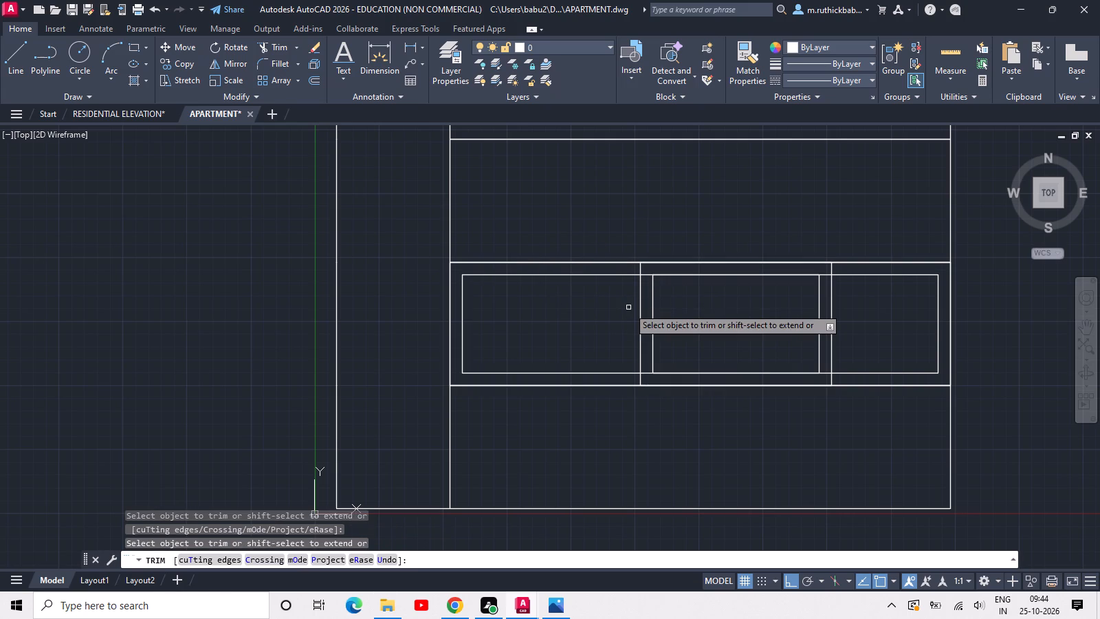
{"action": "scroll", "coordinate": [637, 271], "scroll_direction": "up", "scroll_amount": 2}
{"action": "left_click", "coordinate": [632, 268]}
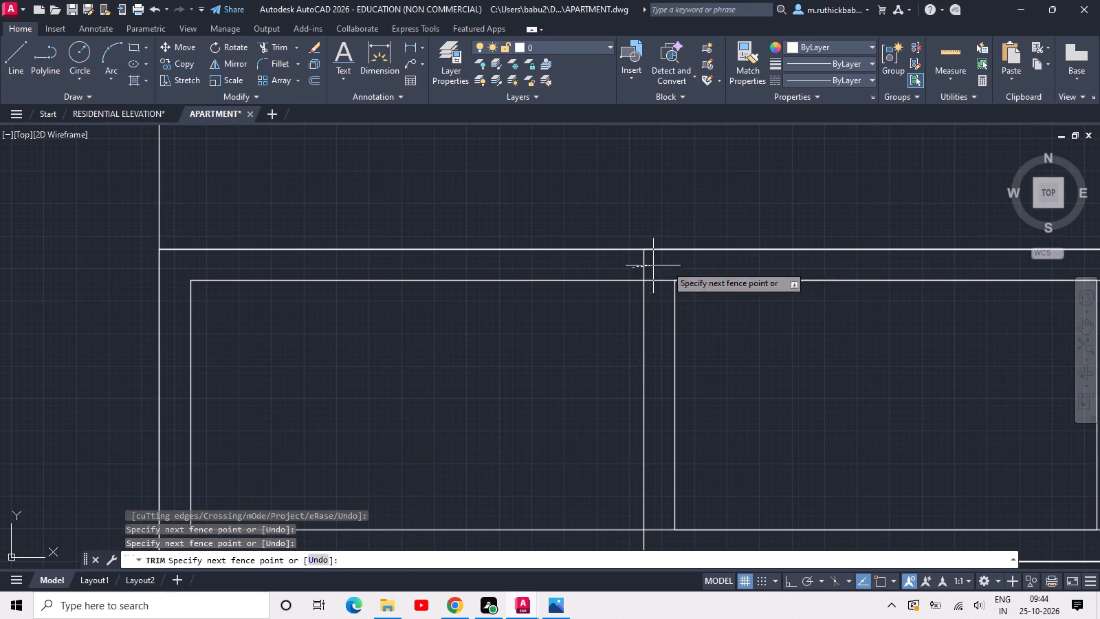
{"action": "middle_click_drag", "start_coordinate": [822, 263], "coordinate": [566, 266]}
{"action": "left_click", "coordinate": [840, 272]}
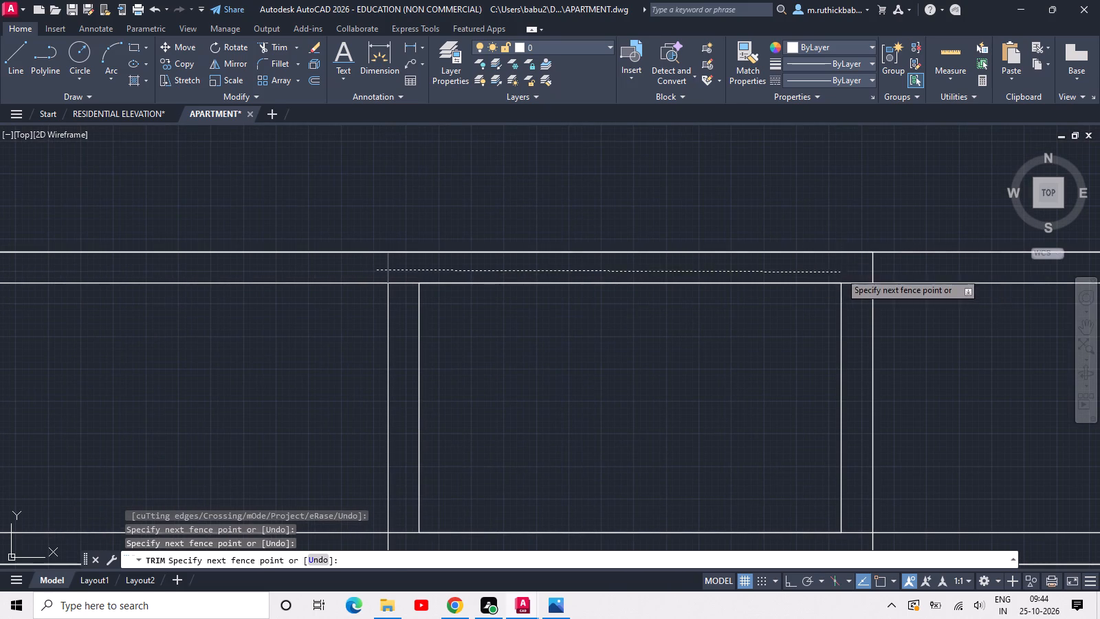
{"action": "scroll", "coordinate": [776, 292], "scroll_direction": "down", "scroll_amount": 2}
{"action": "scroll", "coordinate": [617, 400], "scroll_direction": "up", "scroll_amount": 2}
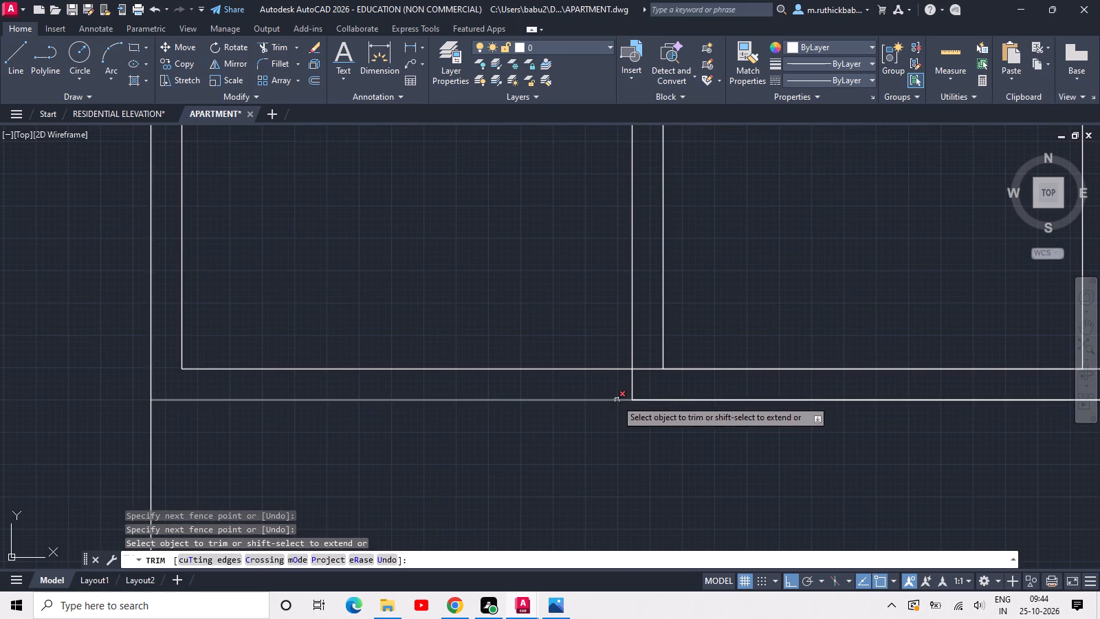
{"action": "left_click", "coordinate": [604, 386]}
{"action": "middle_click_drag", "start_coordinate": [845, 387], "coordinate": [638, 395]}
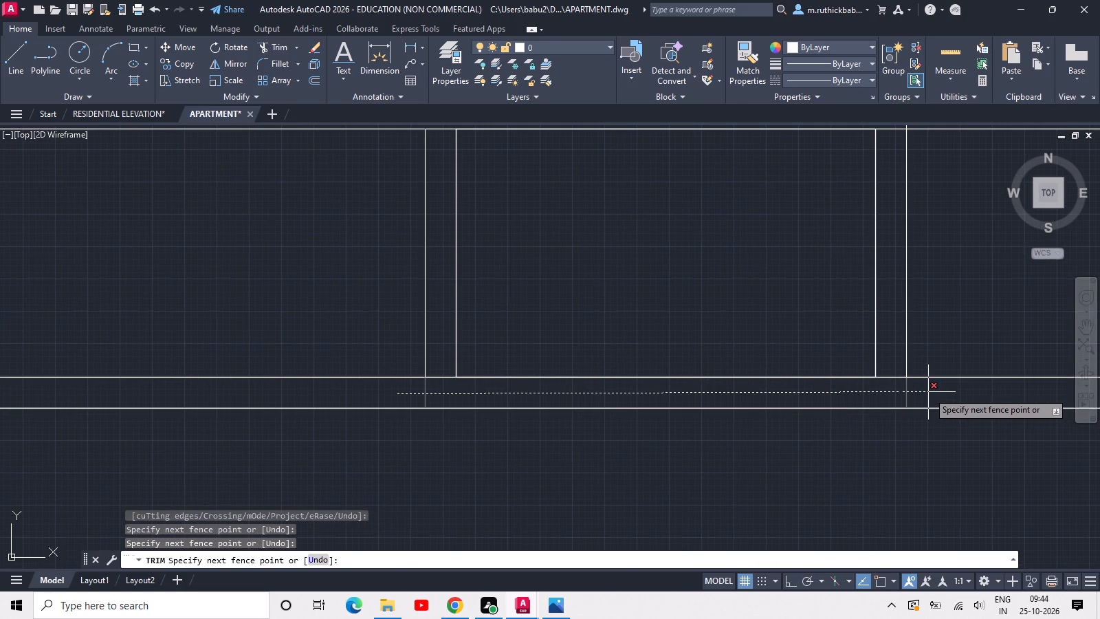
{"action": "left_click", "coordinate": [928, 392]}
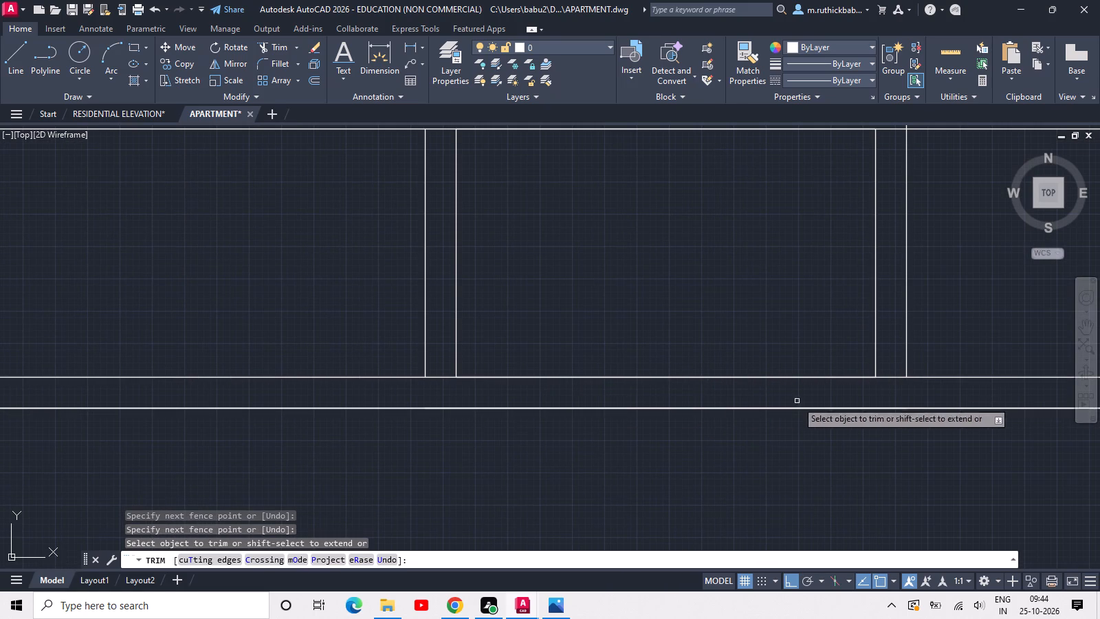
Trim away the second storey's inner bottom edge across the left bay, up to the left pair of vertical dividers.
{"action": "scroll", "coordinate": [531, 382], "scroll_direction": "down", "scroll_amount": 2}
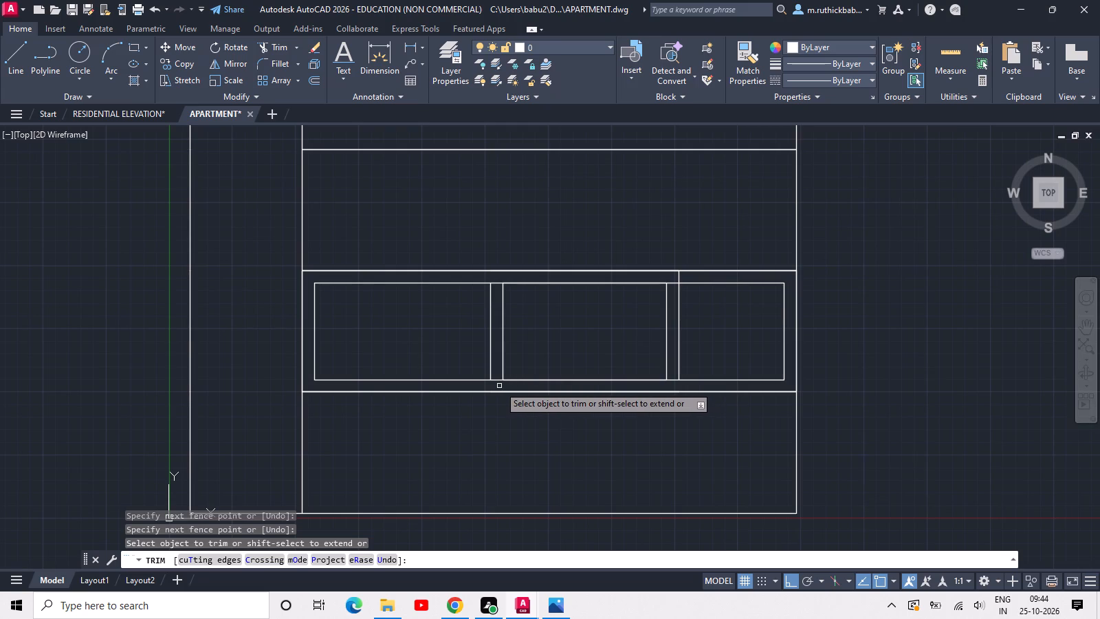
{"action": "left_click", "coordinate": [499, 386]}
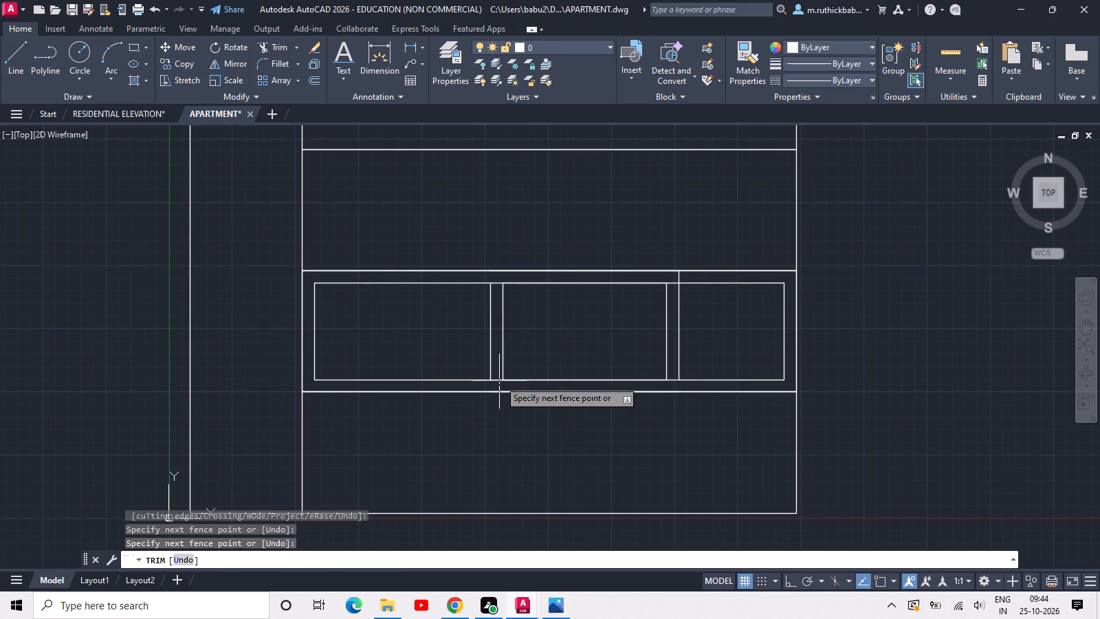
{"action": "left_click", "coordinate": [496, 383]}
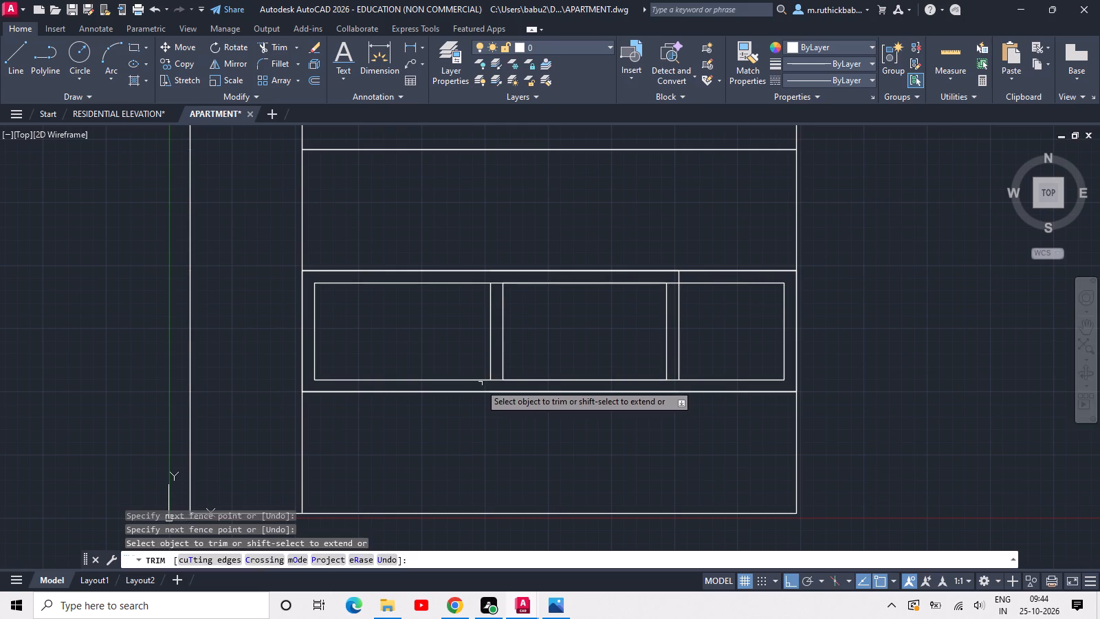
{"action": "left_click", "coordinate": [476, 384]}
{"action": "left_click", "coordinate": [444, 351]}
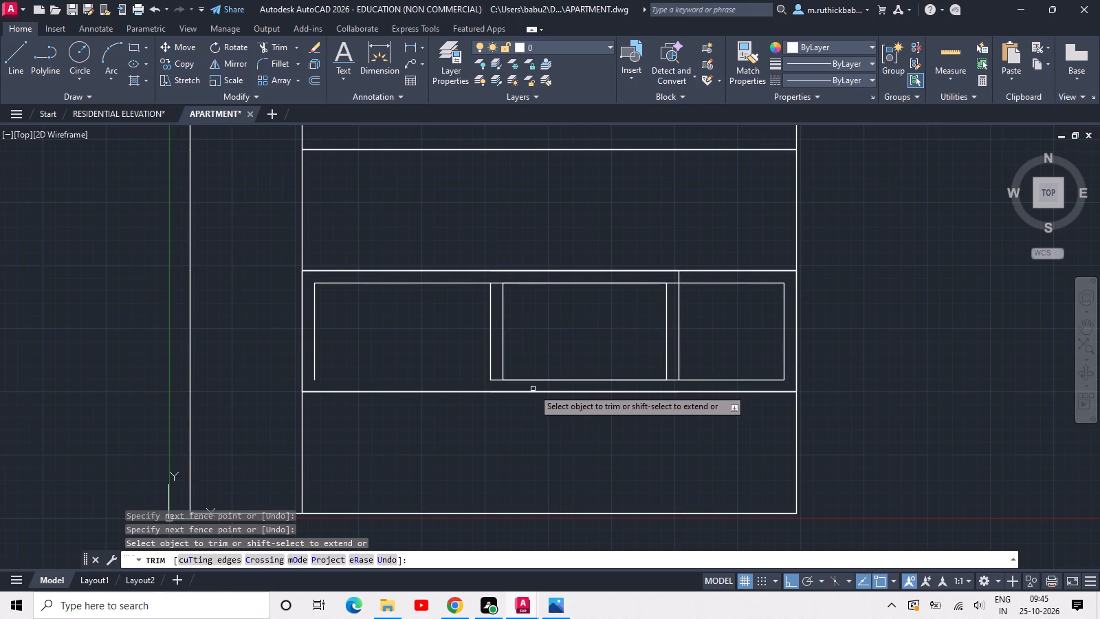
Trim the right divider's stub in the second storey's top band and the short inner top edge between the right pair of dividers.
{"action": "scroll", "coordinate": [675, 272], "scroll_direction": "up", "scroll_amount": 3}
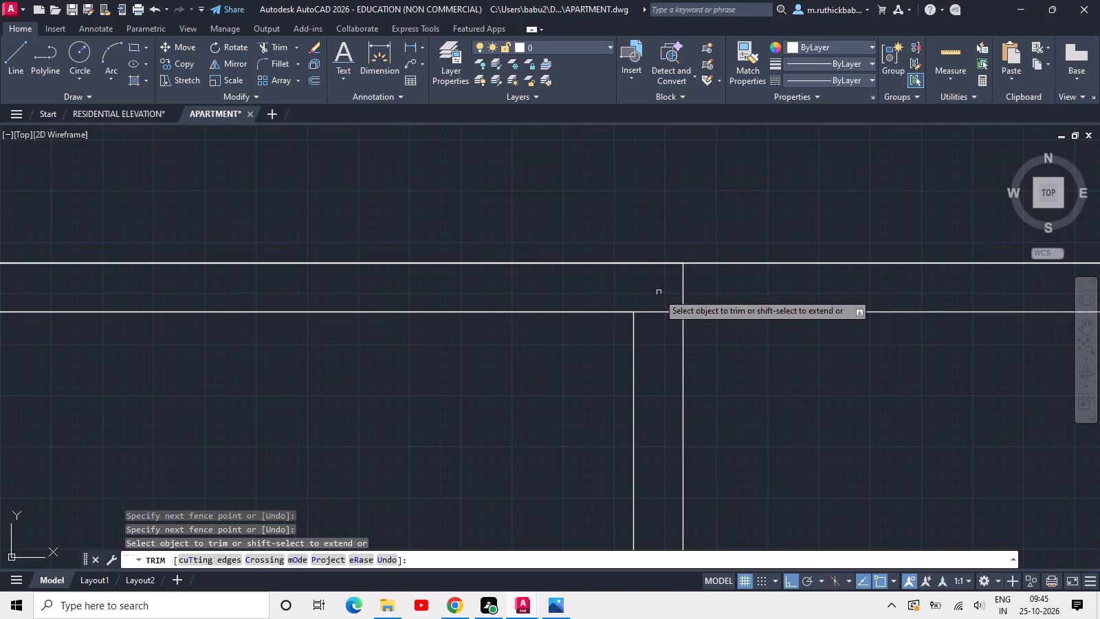
{"action": "left_click", "coordinate": [656, 293]}
{"action": "left_click", "coordinate": [733, 283]}
{"action": "left_click", "coordinate": [648, 296]}
{"action": "left_click", "coordinate": [679, 351]}
{"action": "scroll", "coordinate": [679, 351], "scroll_direction": "down", "scroll_amount": 3}
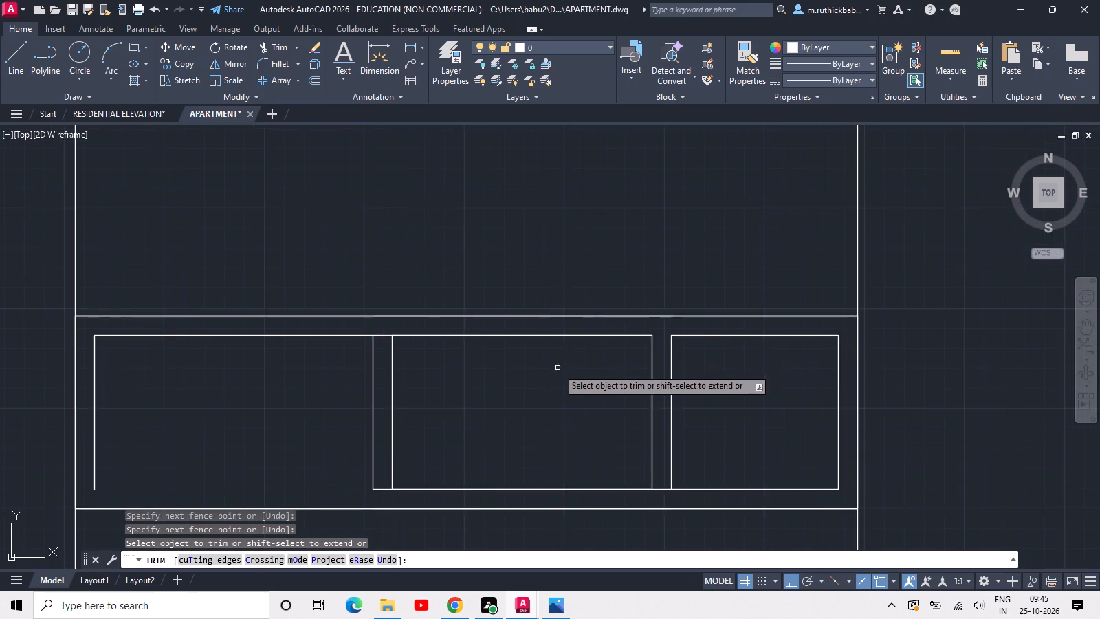
Trim the short inner bottom edge between the second storey's left pair of dividers.
{"action": "scroll", "coordinate": [557, 369], "scroll_direction": "down", "scroll_amount": 1}
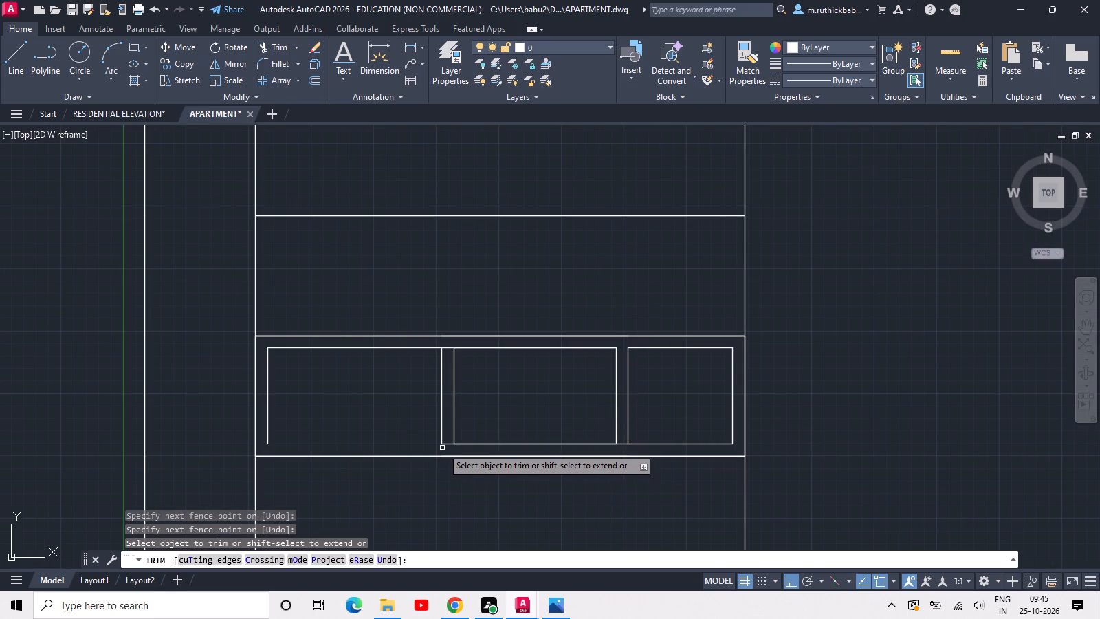
{"action": "scroll", "coordinate": [442, 448], "scroll_direction": "up", "scroll_amount": 2}
{"action": "left_click_drag", "start_coordinate": [467, 453], "coordinate": [463, 440]}
{"action": "left_click", "coordinate": [452, 404]}
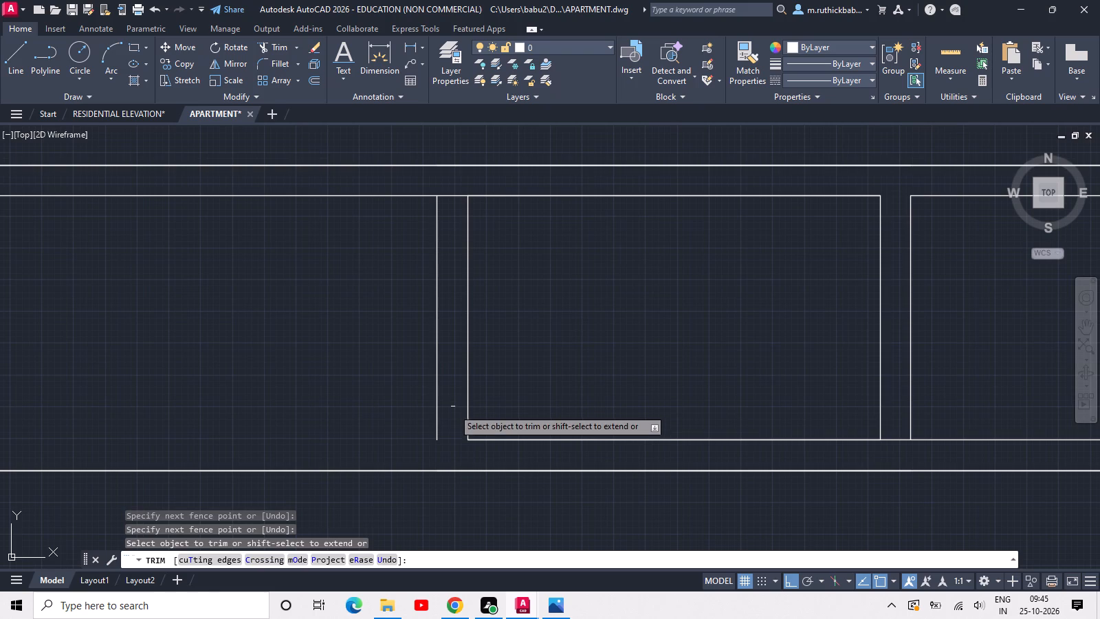
{"action": "key", "text": "Escape"}
{"action": "key", "text": "Escape"}
Extend both vertical edges of the second storey's left bay down to the storey's bottom line.
{"action": "type", "text": "EX"}
{"action": "key", "text": "space"}
{"action": "key", "text": "space"}
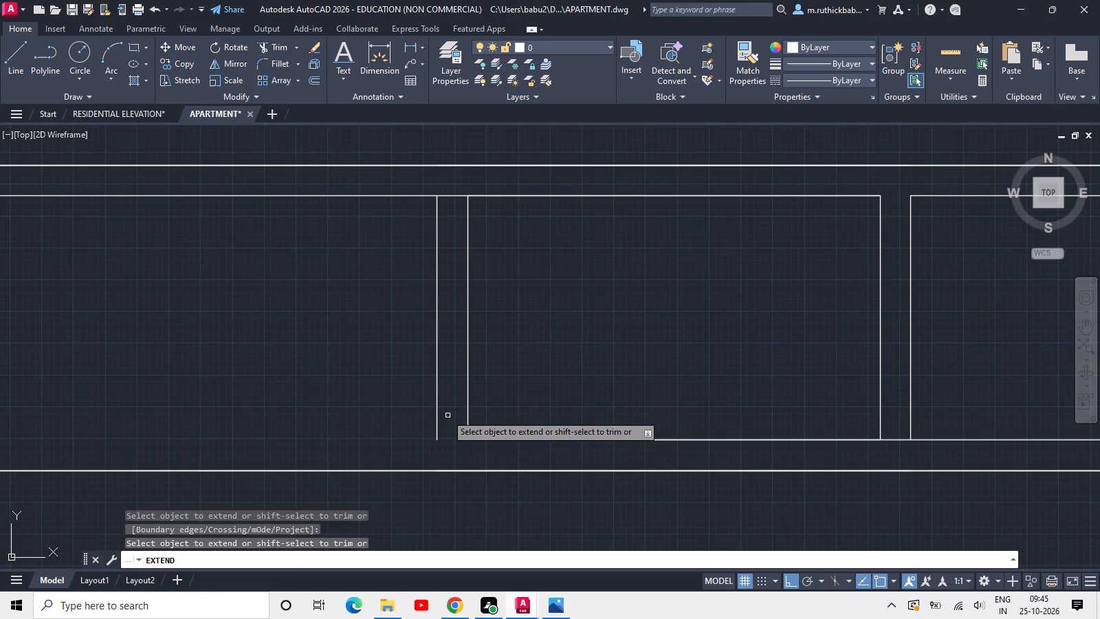
{"action": "left_click", "coordinate": [446, 414]}
{"action": "left_click", "coordinate": [415, 407]}
{"action": "scroll", "coordinate": [412, 406], "scroll_direction": "down", "scroll_amount": 2}
{"action": "key", "text": "Escape"}
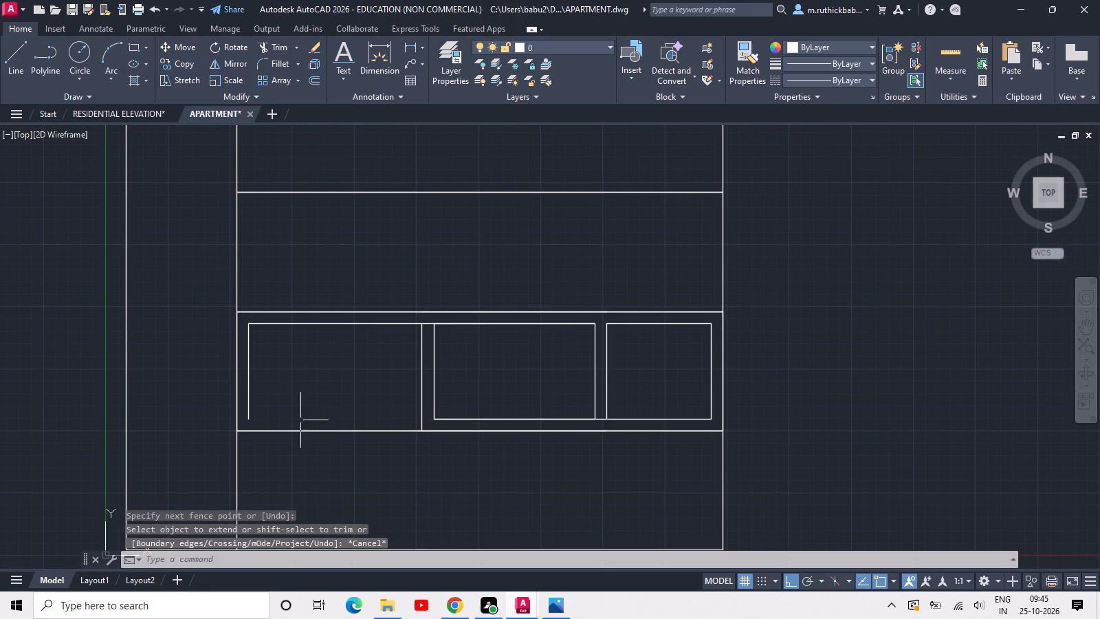
{"action": "middle_click_drag", "start_coordinate": [255, 407], "coordinate": [361, 411]}
{"action": "scroll", "coordinate": [255, 407], "scroll_direction": "up", "scroll_amount": 1}
{"action": "type", "text": "EX"}
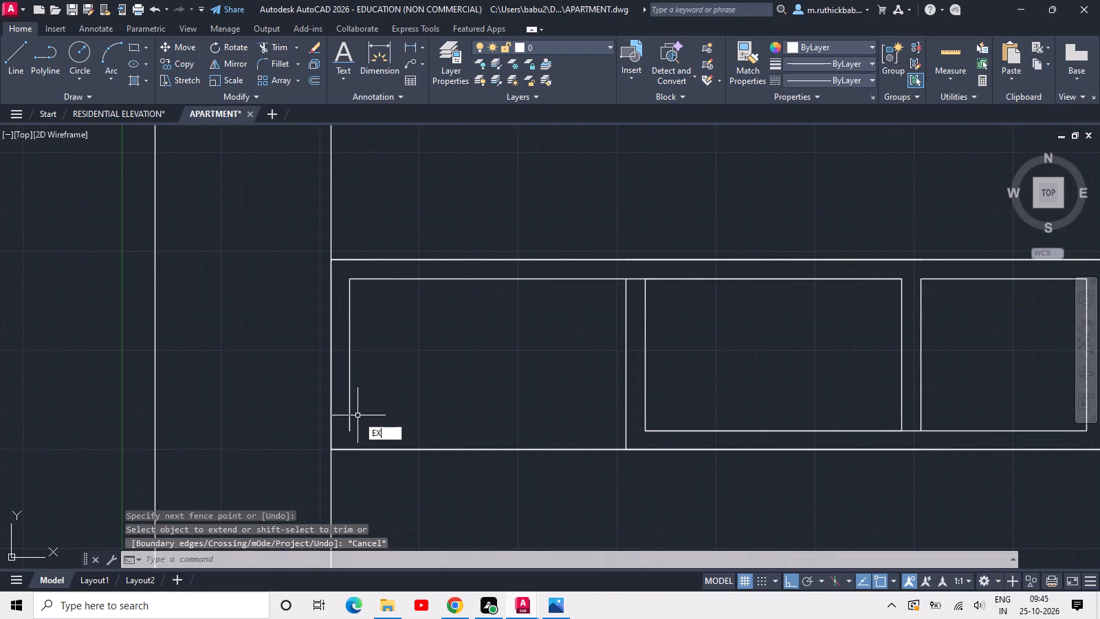
{"action": "key", "text": "space"}
{"action": "left_click", "coordinate": [349, 413]}
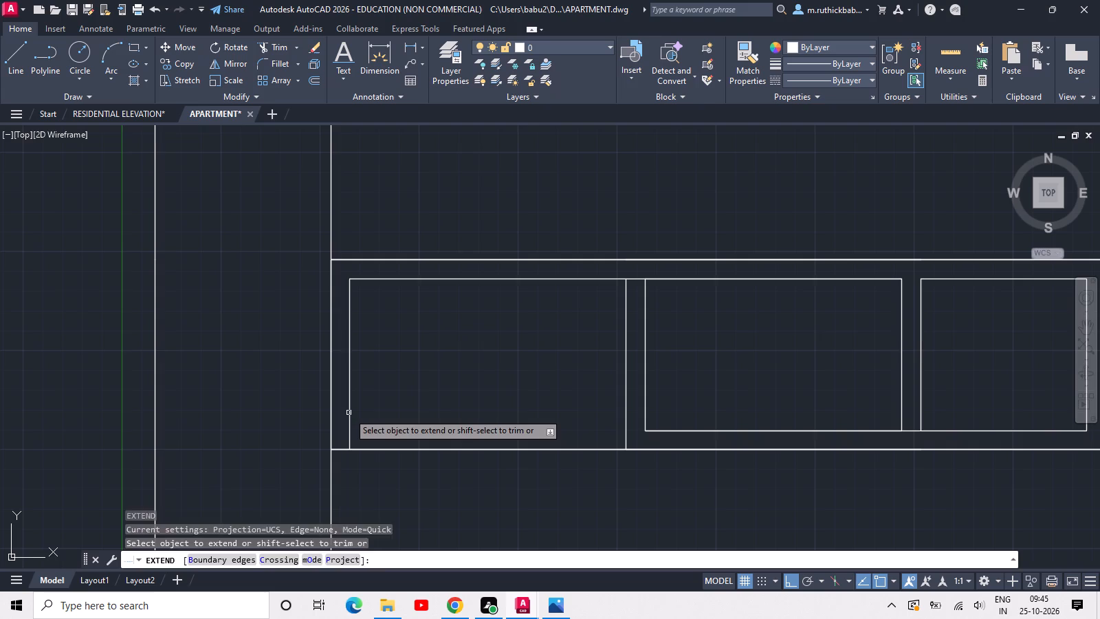
{"action": "key", "text": "Escape"}
Extend the left vertical edge of the second storey's right bay up to the storey's top line.
{"action": "scroll", "coordinate": [448, 401], "scroll_direction": "down", "scroll_amount": 2}
{"action": "middle_click_drag", "start_coordinate": [529, 405], "coordinate": [480, 437]}
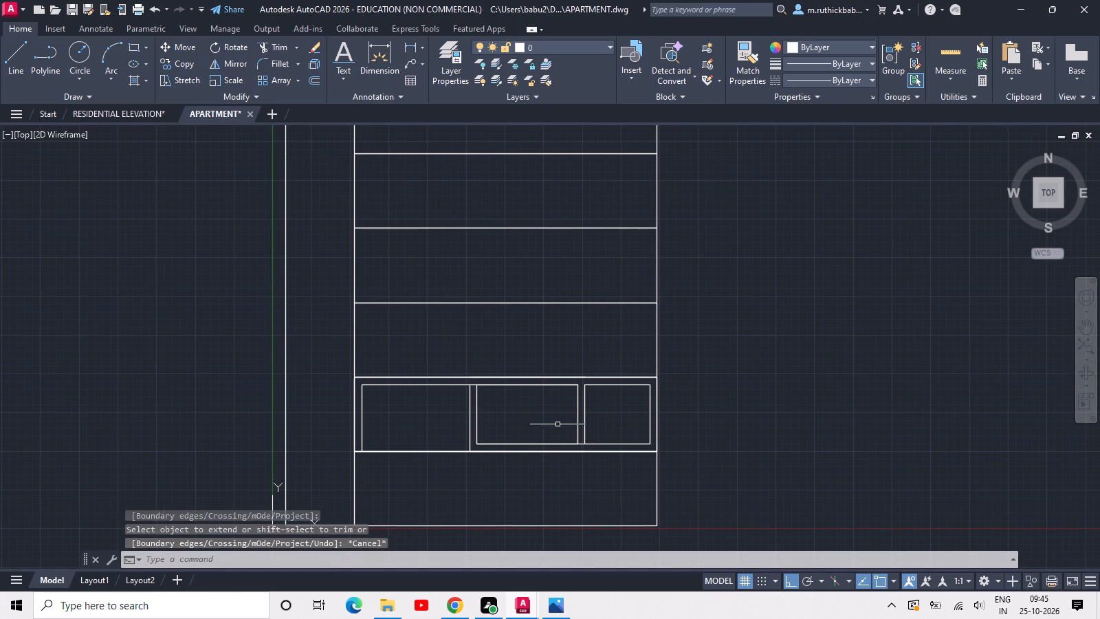
{"action": "middle_click_drag", "start_coordinate": [660, 393], "coordinate": [637, 405]}
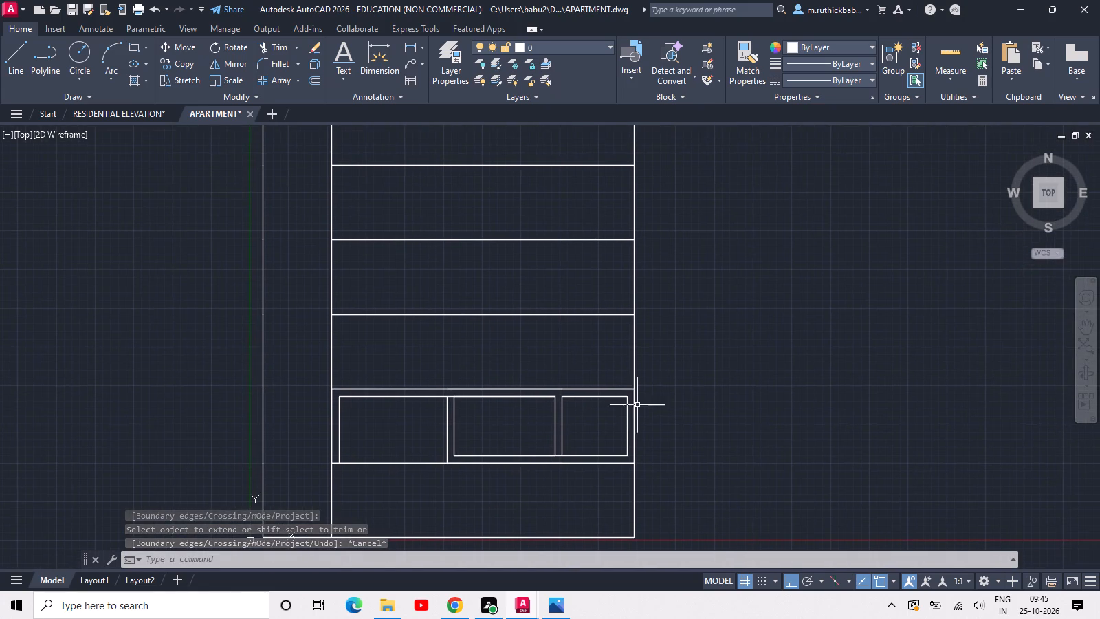
{"action": "scroll", "coordinate": [631, 406], "scroll_direction": "up", "scroll_amount": 3}
{"action": "type", "text": "W`"}
{"action": "key", "text": "Escape"}
{"action": "key", "text": "Escape"}
{"action": "type", "text": "EX"}
{"action": "key", "text": "space"}
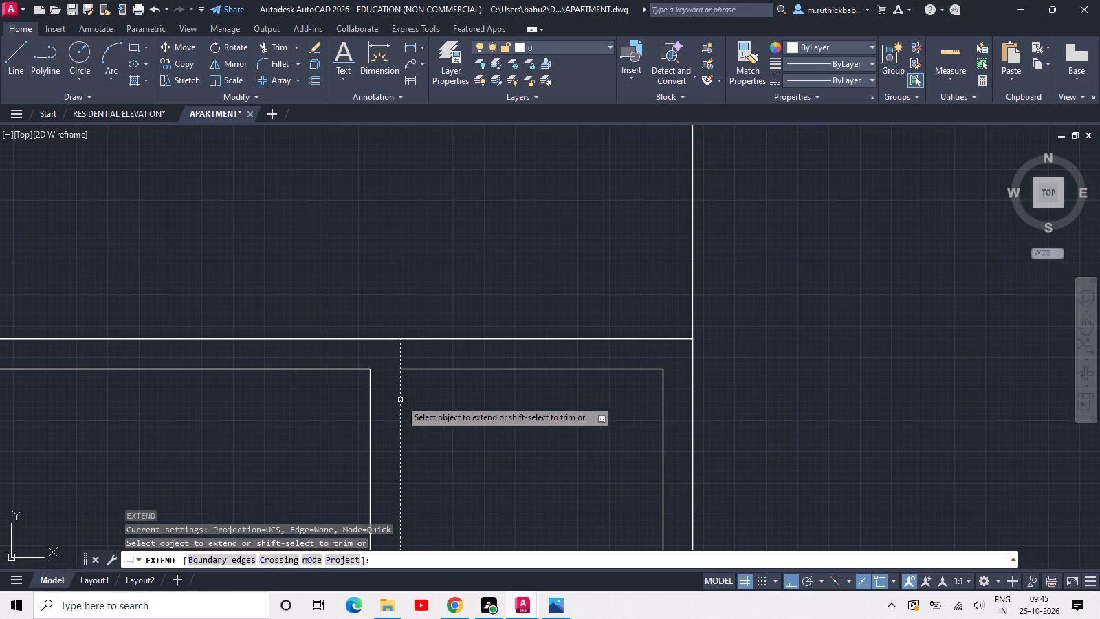
{"action": "left_click", "coordinate": [400, 395]}
{"action": "key", "text": "Escape"}
Trim away the inner top edge of the second storey's right bay.
{"action": "scroll", "coordinate": [562, 396], "scroll_direction": "down", "scroll_amount": 2}
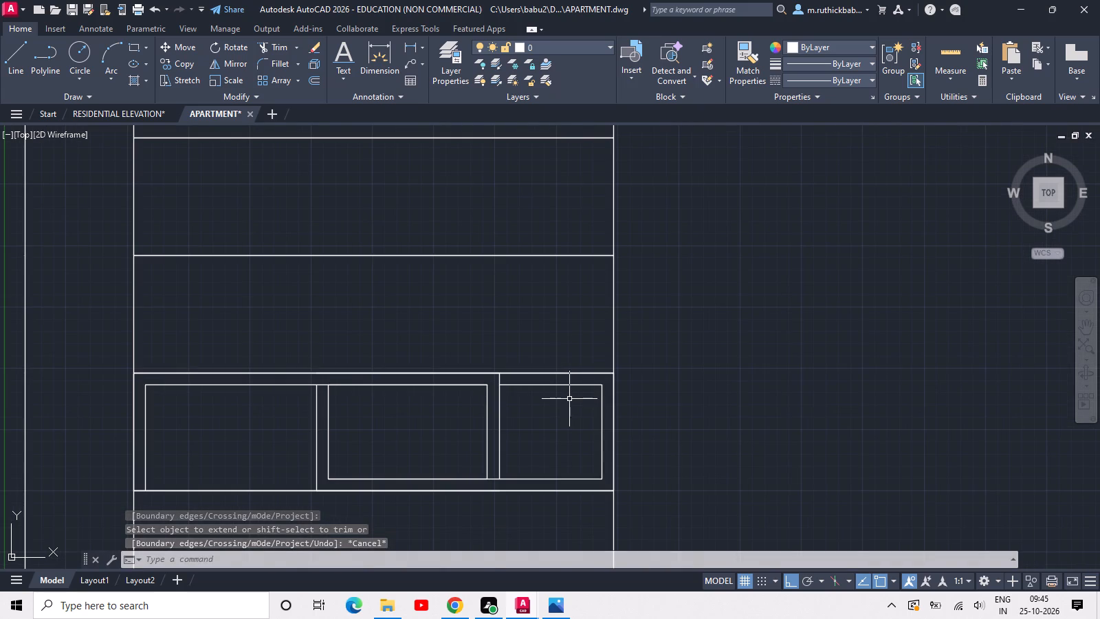
{"action": "type", "text": "TR"}
{"action": "key", "text": "space"}
{"action": "left_click", "coordinate": [569, 399]}
{"action": "left_click", "coordinate": [562, 378]}
{"action": "key", "text": "Escape"}
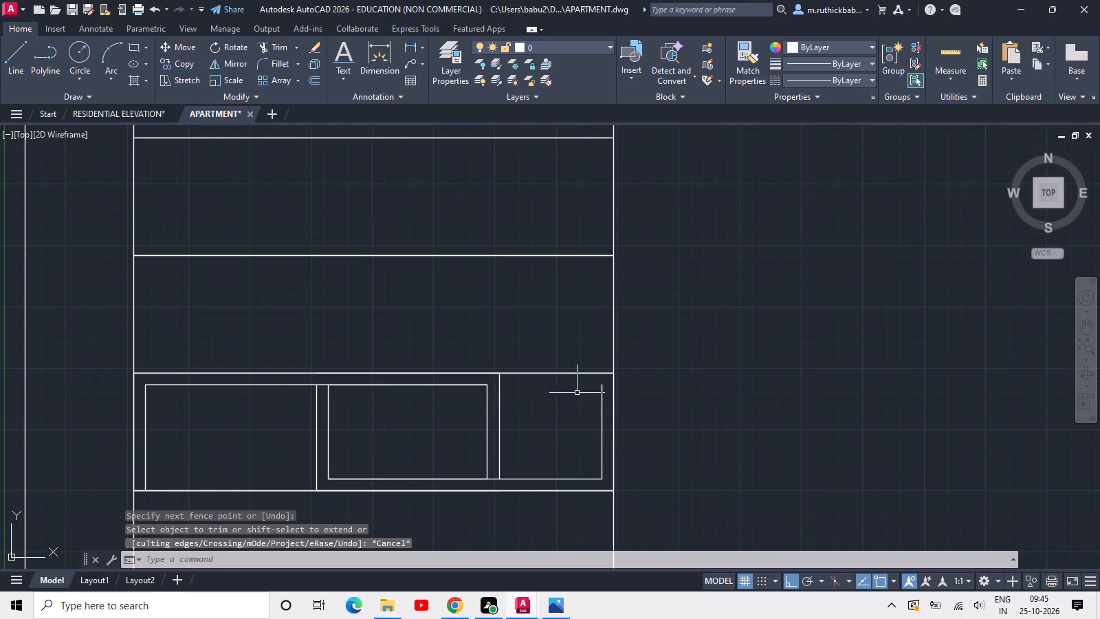
Extend the right vertical edge of the second storey's right bay up to the storey's top line.
{"action": "scroll", "coordinate": [601, 398], "scroll_direction": "up", "scroll_amount": 2}
{"action": "type", "text": "EX"}
{"action": "key", "text": "space"}
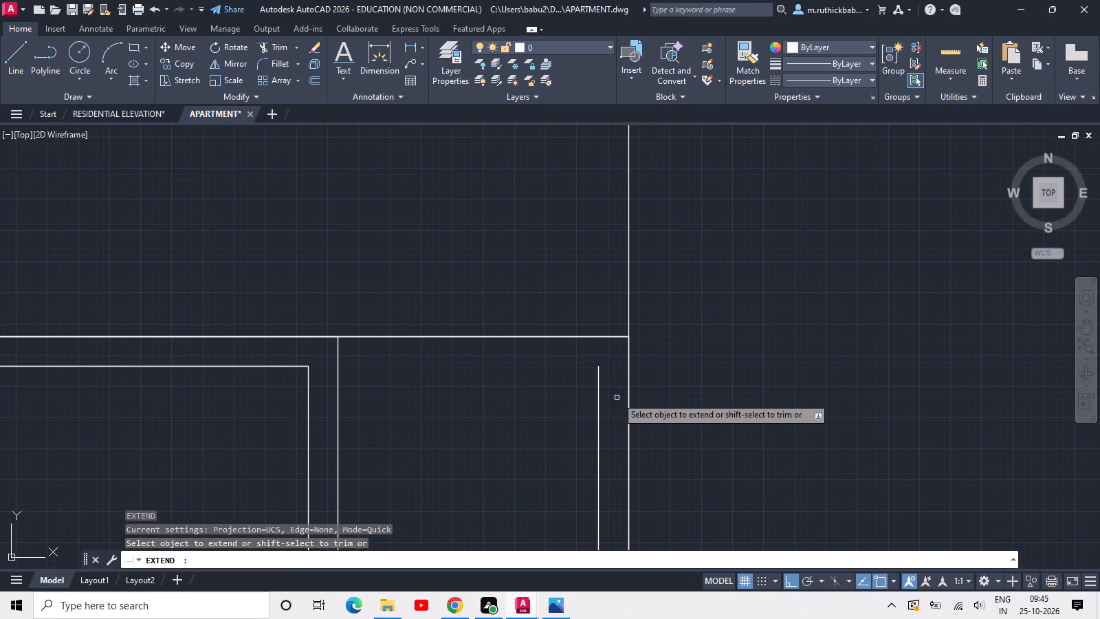
{"action": "left_click", "coordinate": [597, 373]}
{"action": "key", "text": "Escape"}
Copy the second storey's inner bay frames to the fourth and sixth storeys, using the storey's lower right corner as base point.
{"action": "scroll", "coordinate": [597, 373], "scroll_direction": "down", "scroll_amount": 3}
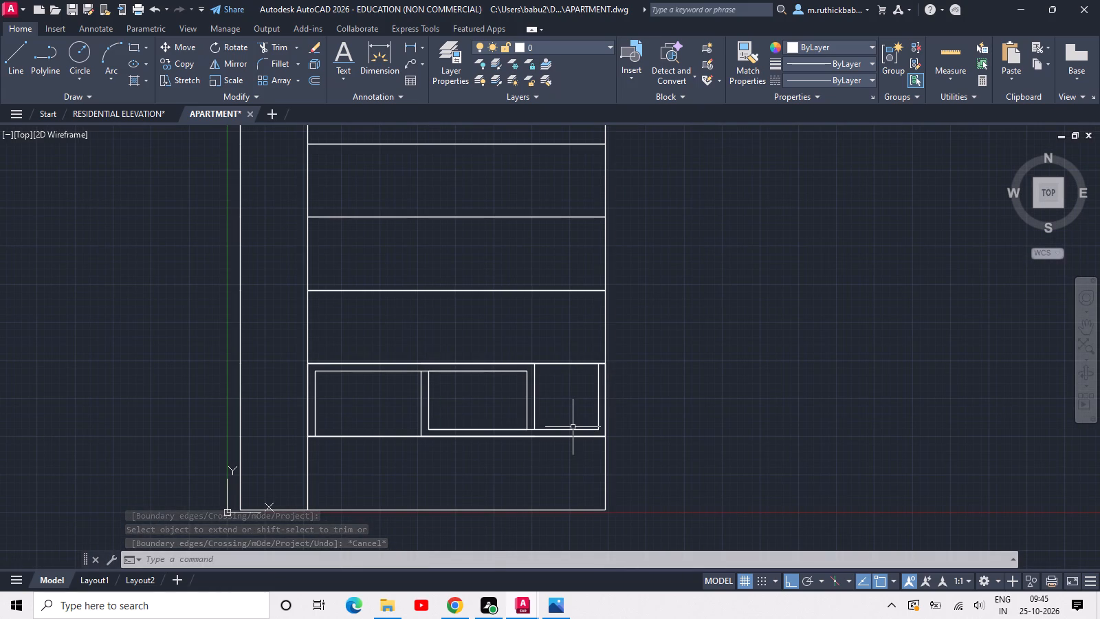
{"action": "left_click_drag", "start_coordinate": [560, 404], "coordinate": [554, 402]}
{"action": "left_click", "coordinate": [413, 414]}
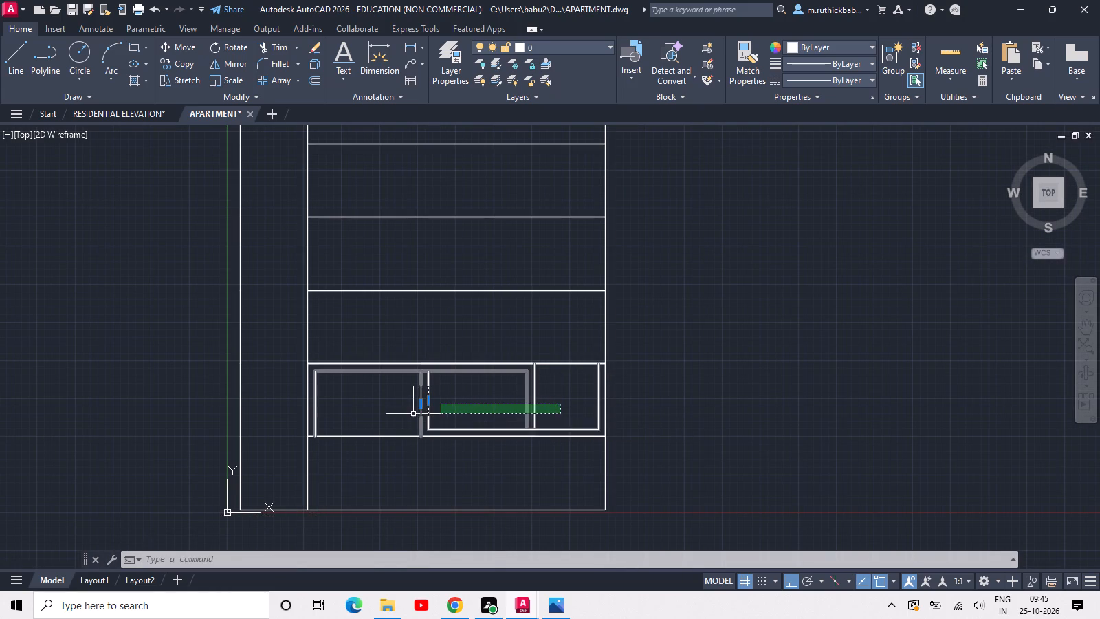
{"action": "key", "text": "c"}
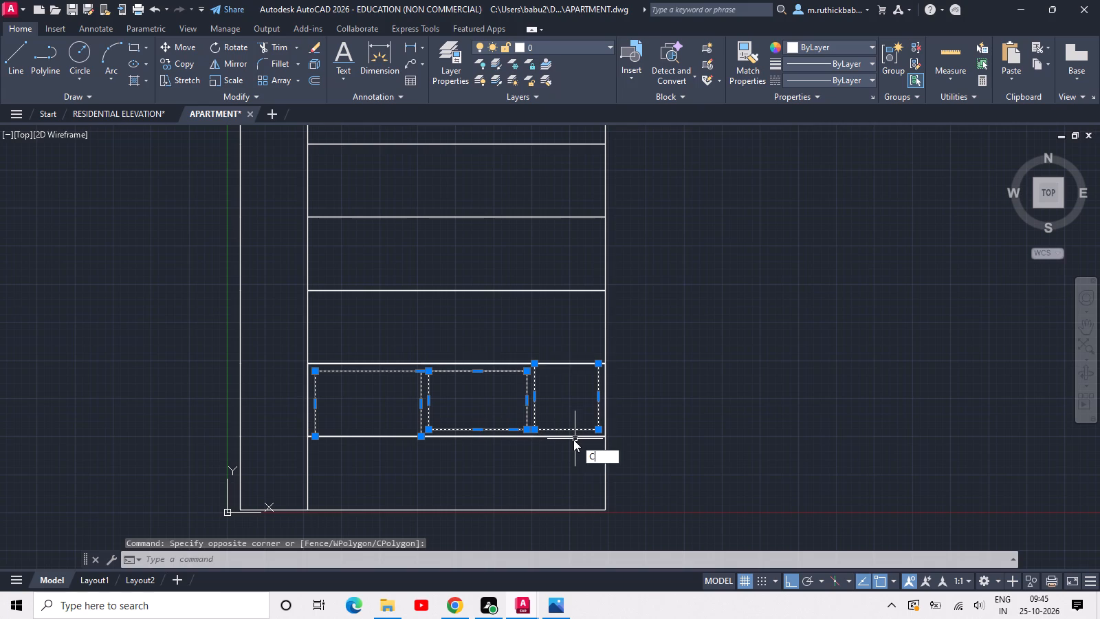
{"action": "key", "text": "o"}
{"action": "key", "text": "space"}
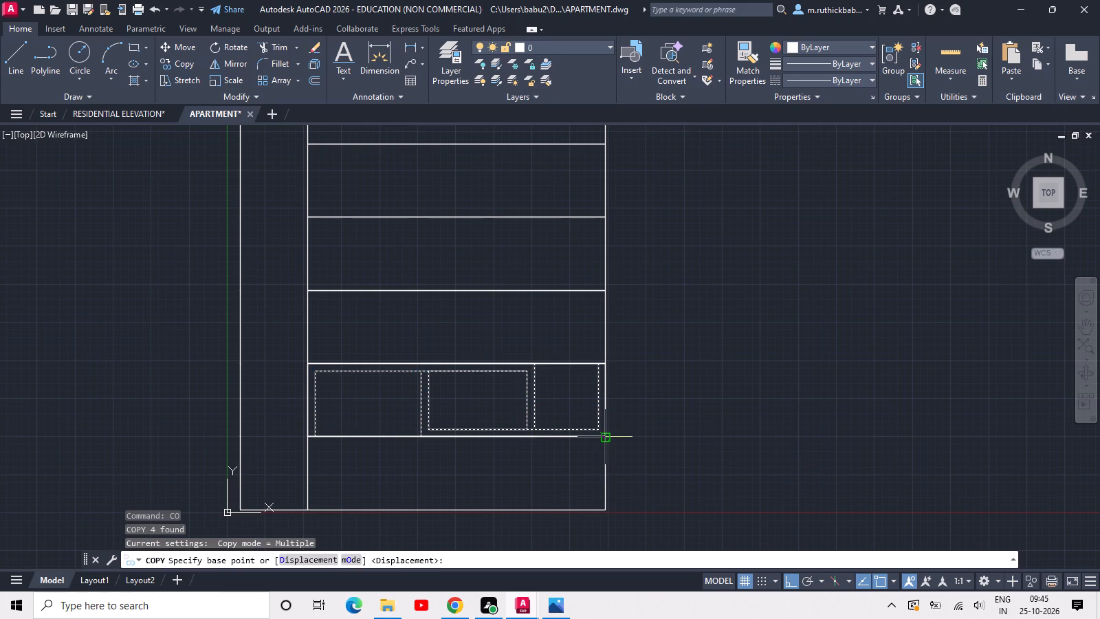
{"action": "left_click", "coordinate": [604, 438]}
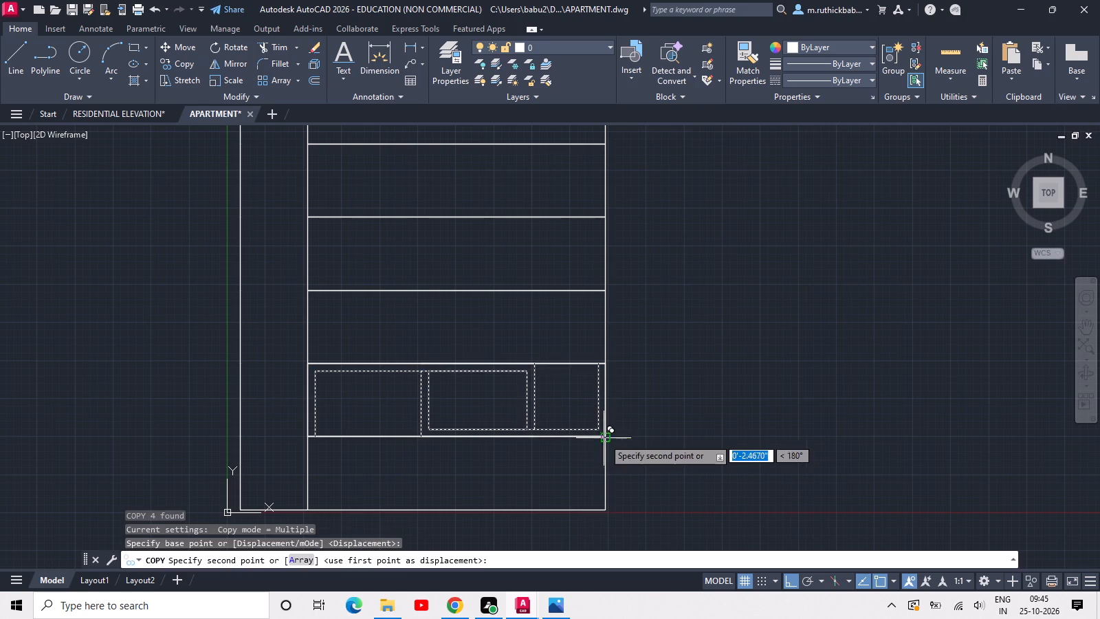
{"action": "left_click", "coordinate": [603, 290]}
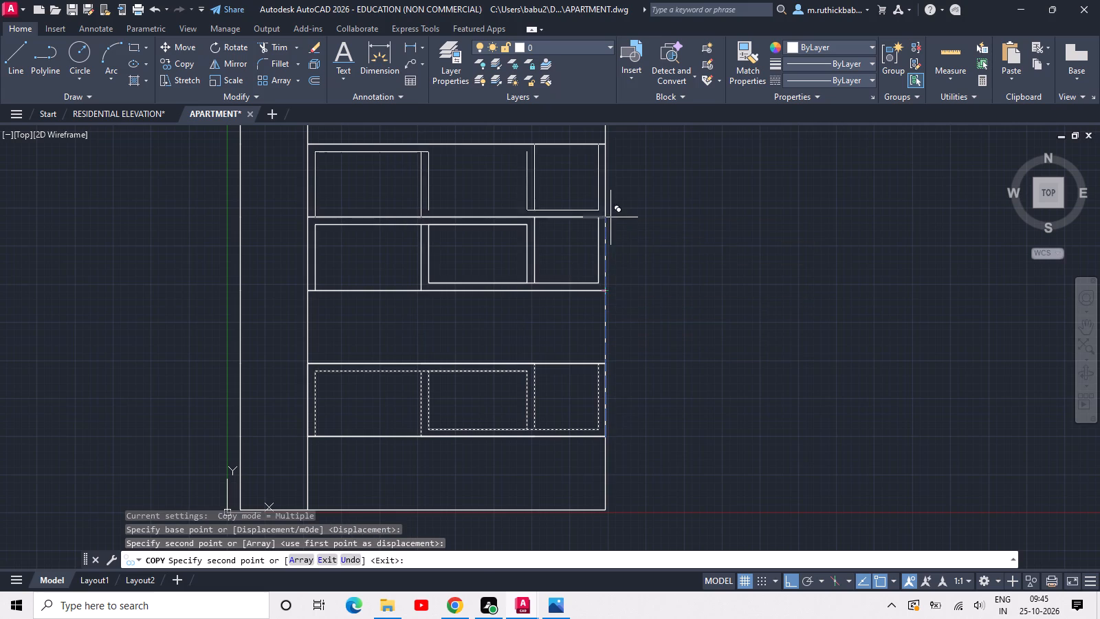
{"action": "middle_click_drag", "start_coordinate": [610, 193], "coordinate": [635, 424]}
{"action": "left_click", "coordinate": [630, 373]}
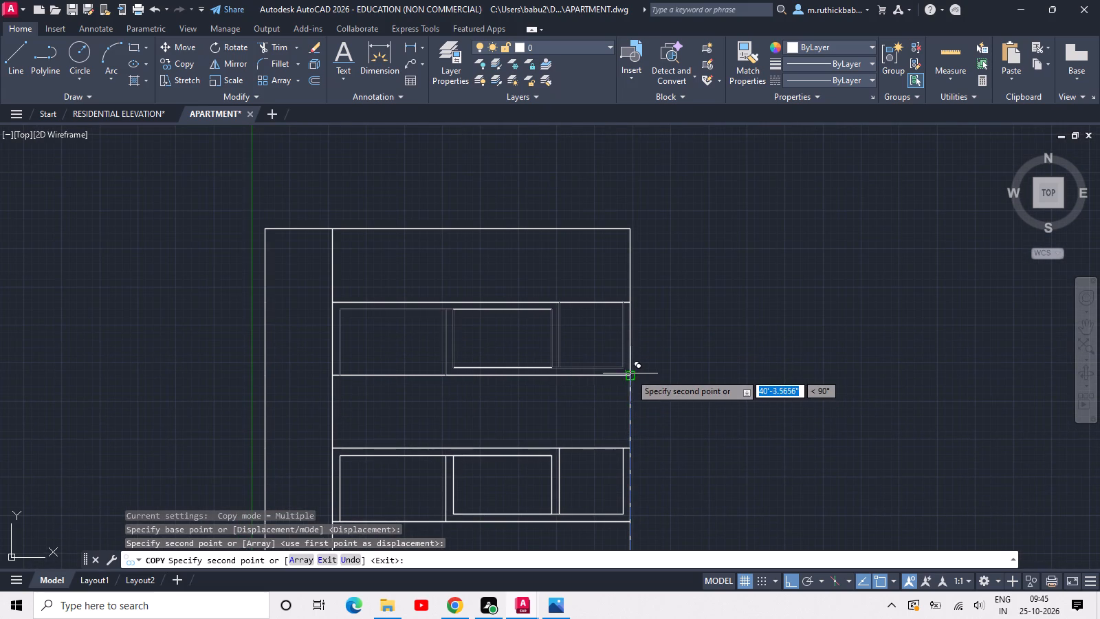
{"action": "key", "text": "Escape"}
Draw a rectangle in the third storey from its bottom line above the left dividers to the storey's upper right corner.
{"action": "scroll", "coordinate": [635, 369], "scroll_direction": "down", "scroll_amount": 1}
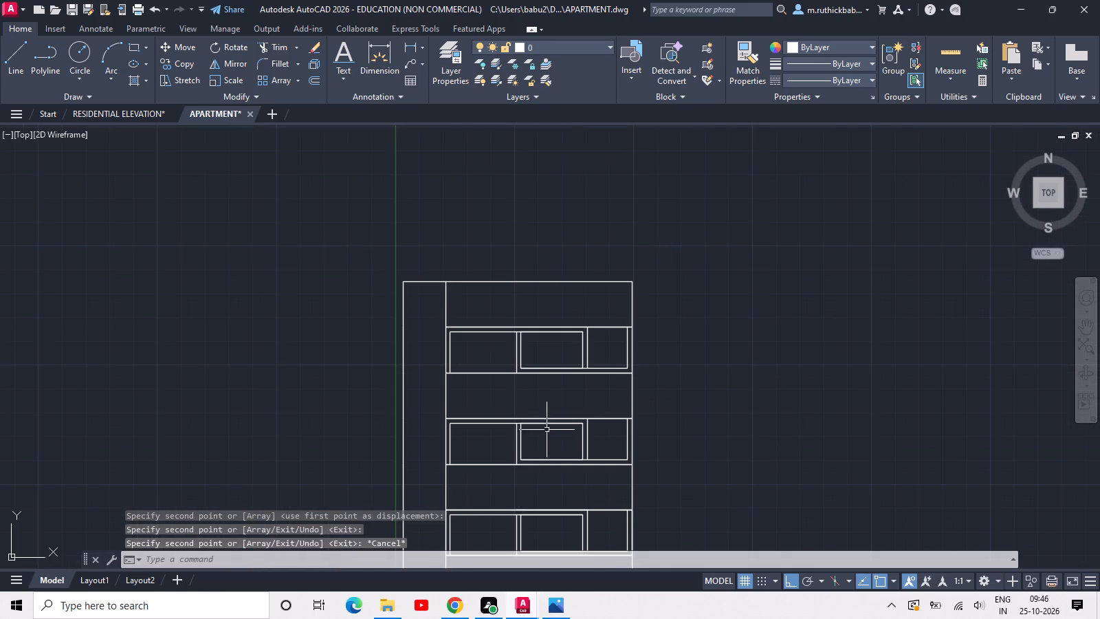
{"action": "middle_click_drag", "start_coordinate": [538, 431], "coordinate": [534, 393]}
{"action": "middle_click_drag", "start_coordinate": [544, 454], "coordinate": [513, 362]}
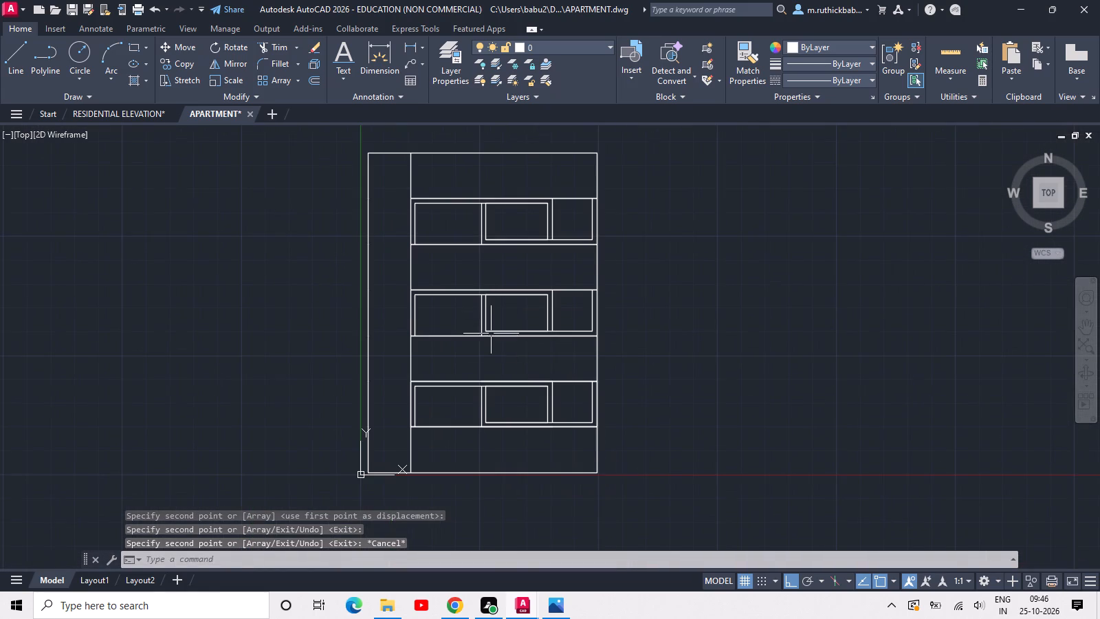
{"action": "type", "text": "REC"}
{"action": "key", "text": "space"}
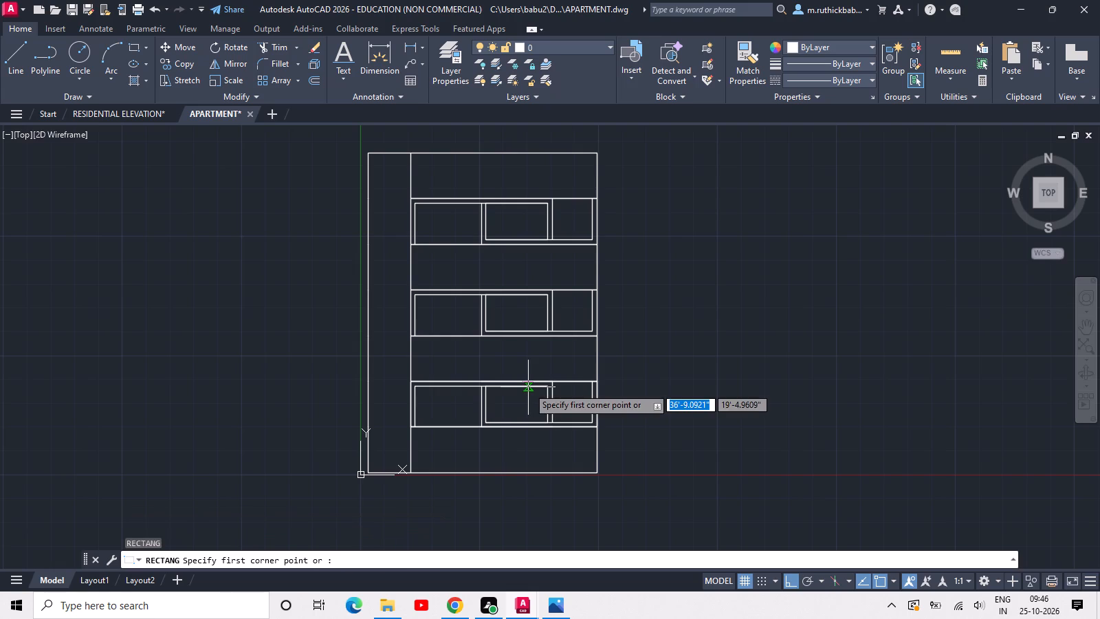
{"action": "left_click", "coordinate": [485, 380]}
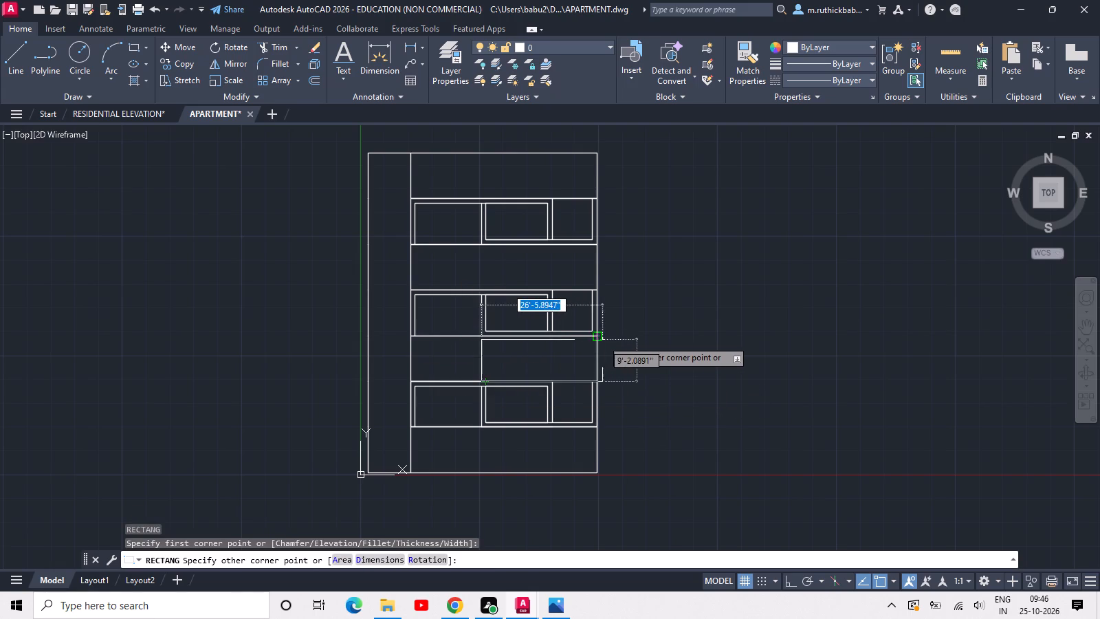
{"action": "left_click", "coordinate": [597, 337]}
Draw an overlapping rectangle from the third storey's bottom line above the right bay's left edge to the storey's upper left corner.
{"action": "key", "text": "space"}
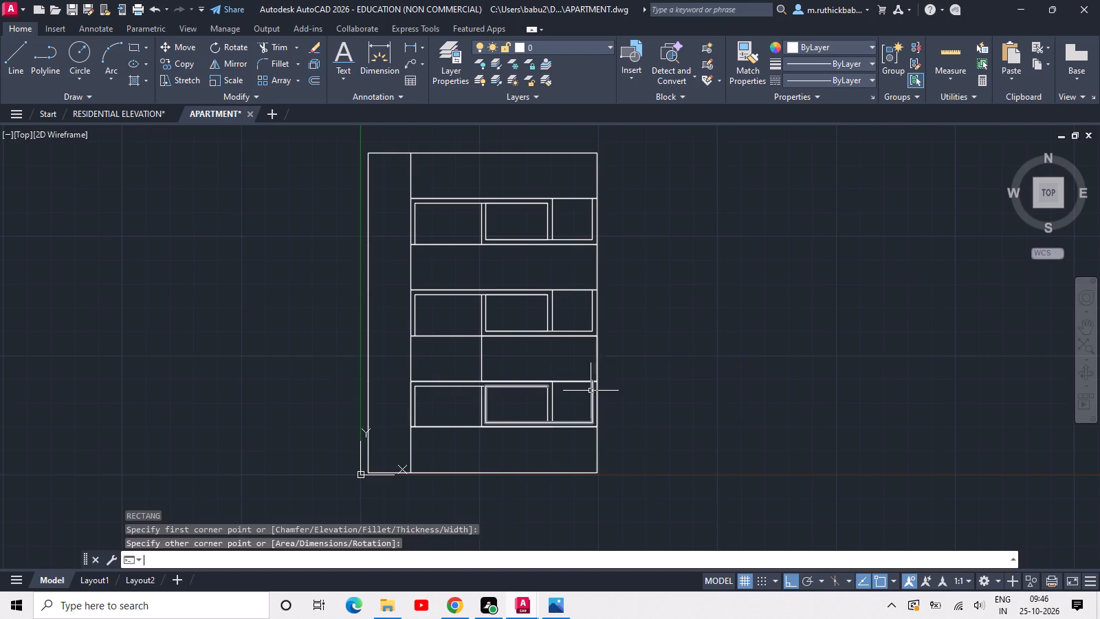
{"action": "left_click", "coordinate": [552, 381]}
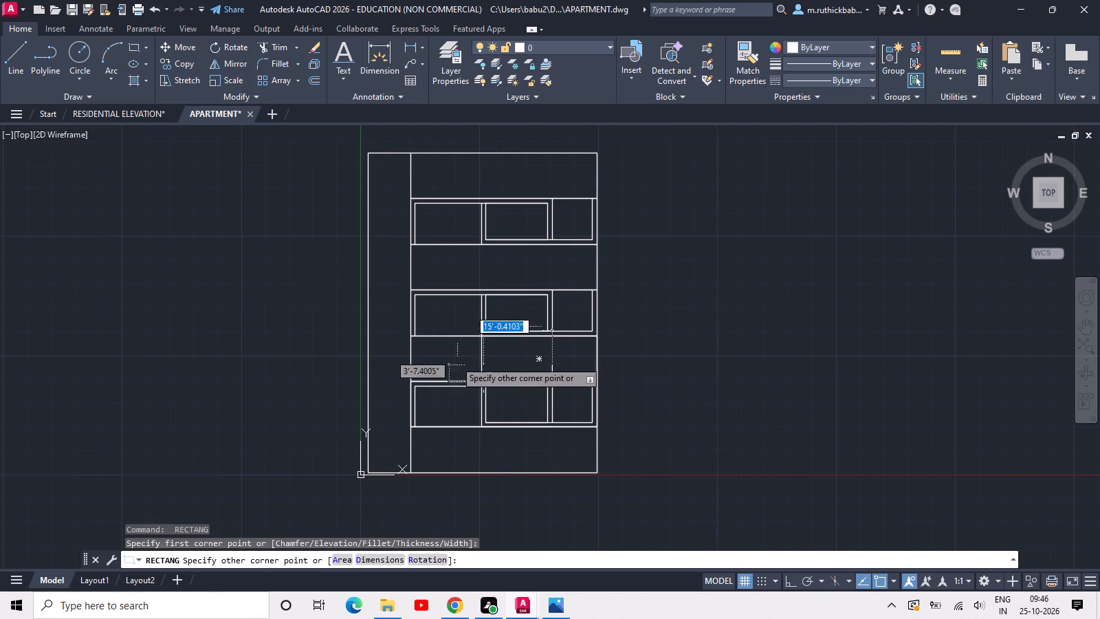
{"action": "left_click", "coordinate": [408, 338]}
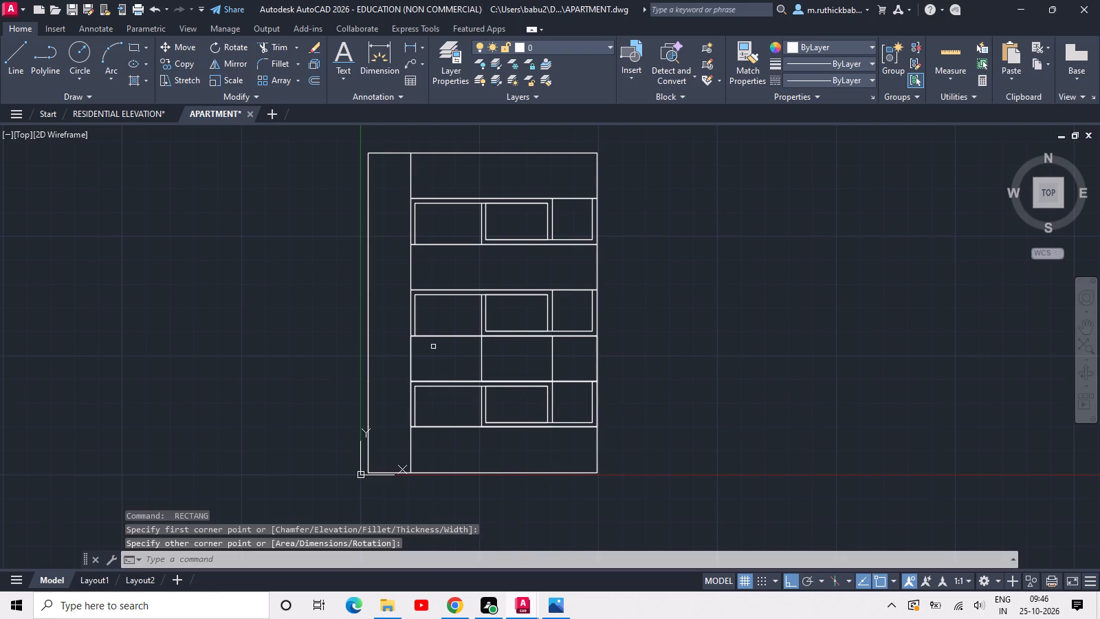
{"action": "key", "text": "Escape"}
Offset the third storey's left overlapping rectangle inward by 1'.
{"action": "key", "text": "o"}
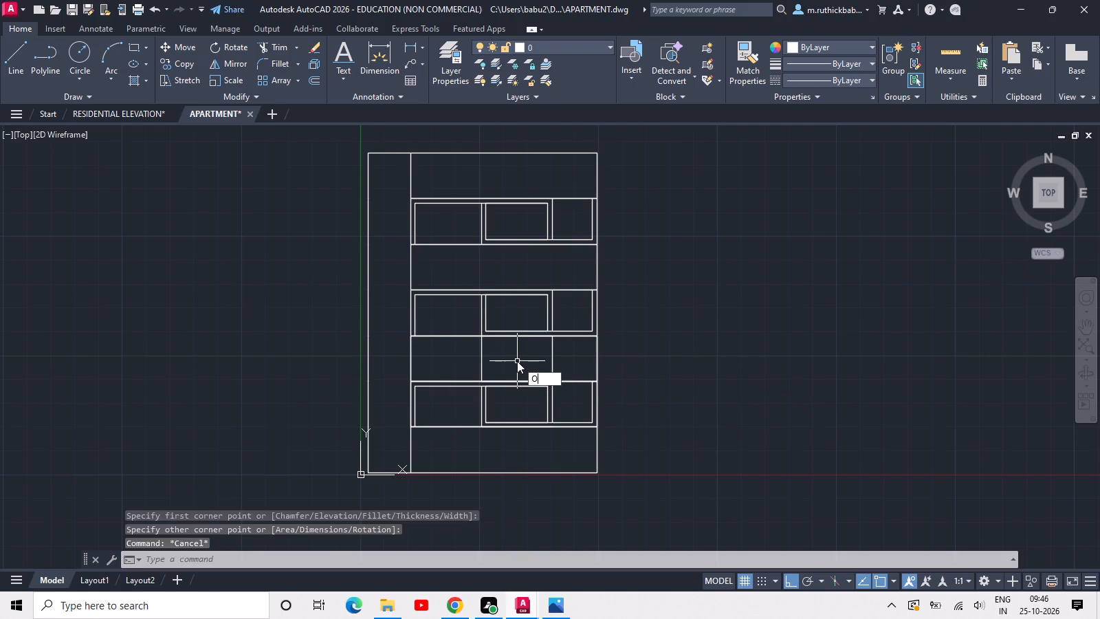
{"action": "type", "text": "FF 1'"}
{"action": "key", "text": "Return"}
{"action": "scroll", "coordinate": [522, 355], "scroll_direction": "up", "scroll_amount": 2}
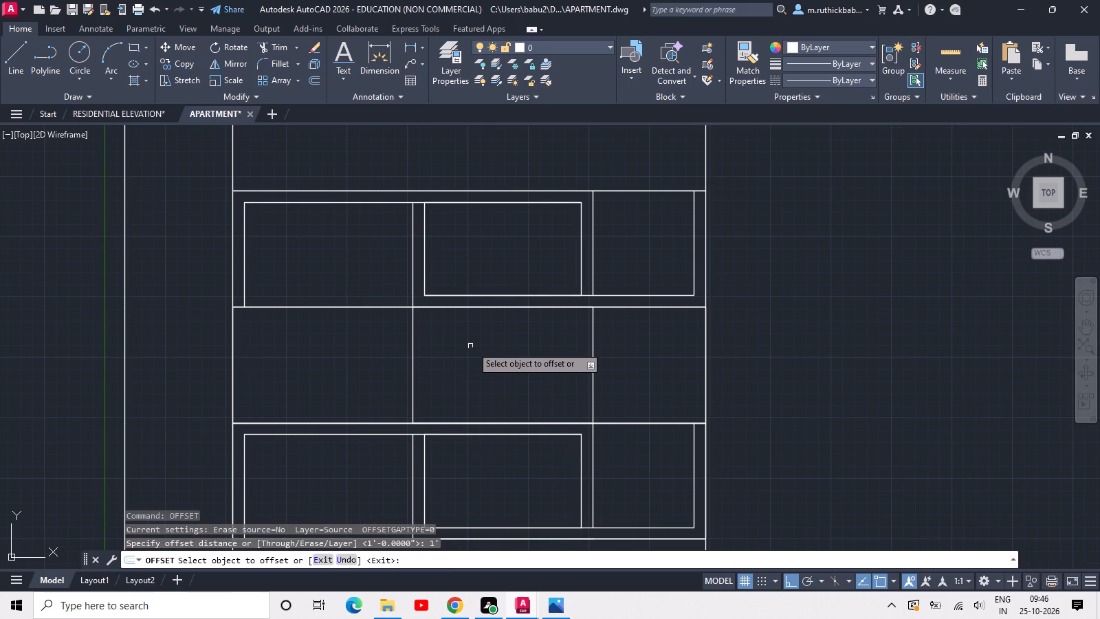
{"action": "left_click", "coordinate": [483, 307]}
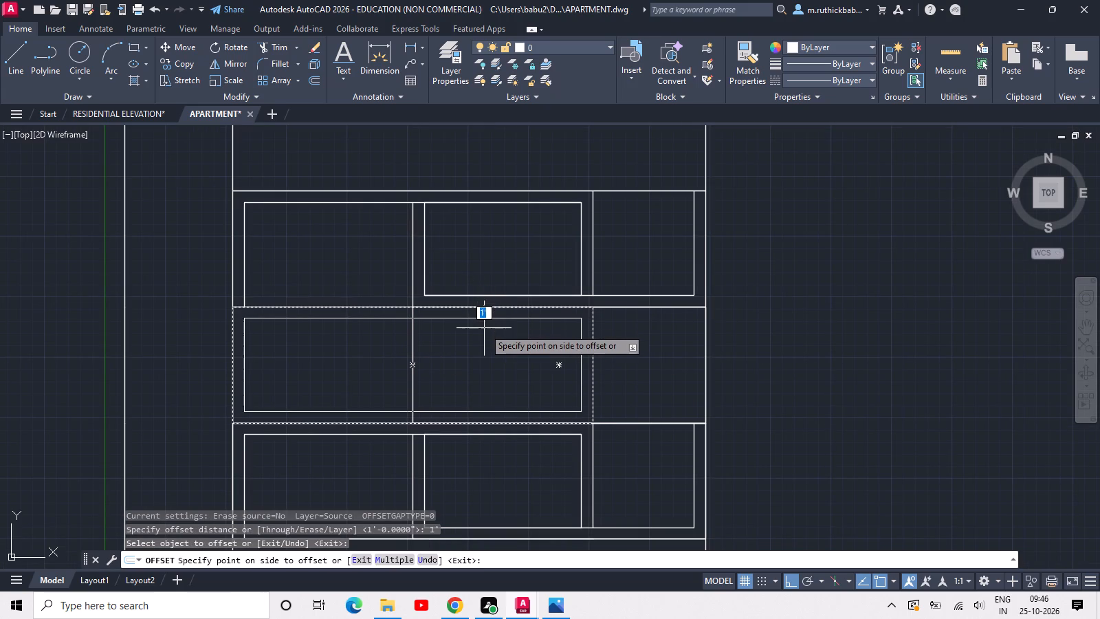
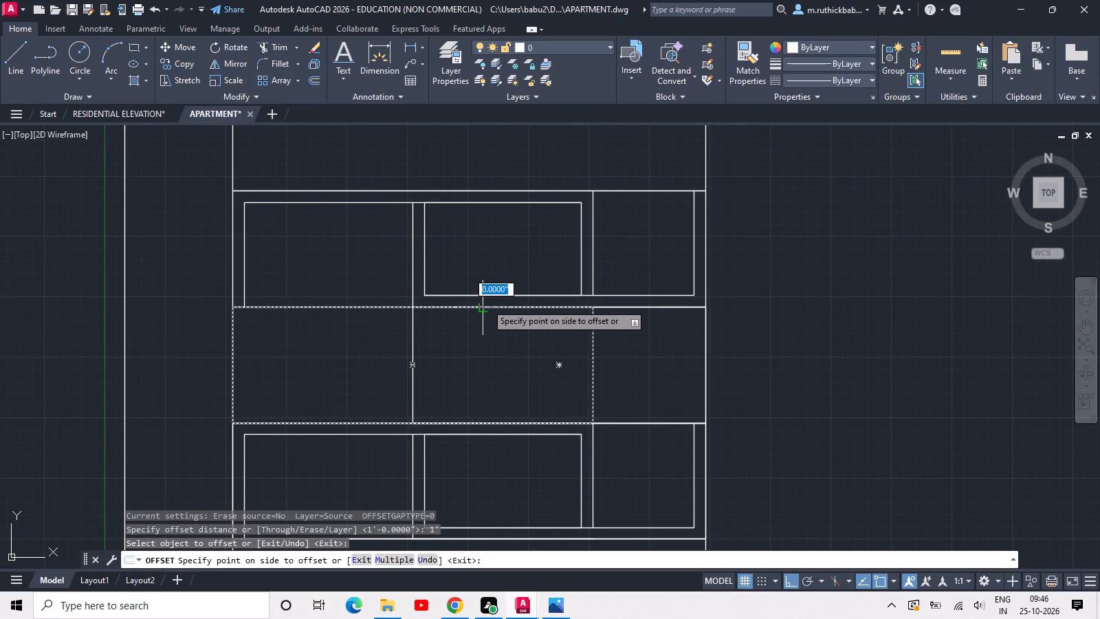
Offset both of the third storey's overlapping rectangles inward by 1' to form the inner bay frames.
{"action": "key", "text": "Escape"}
{"action": "key", "text": "space"}
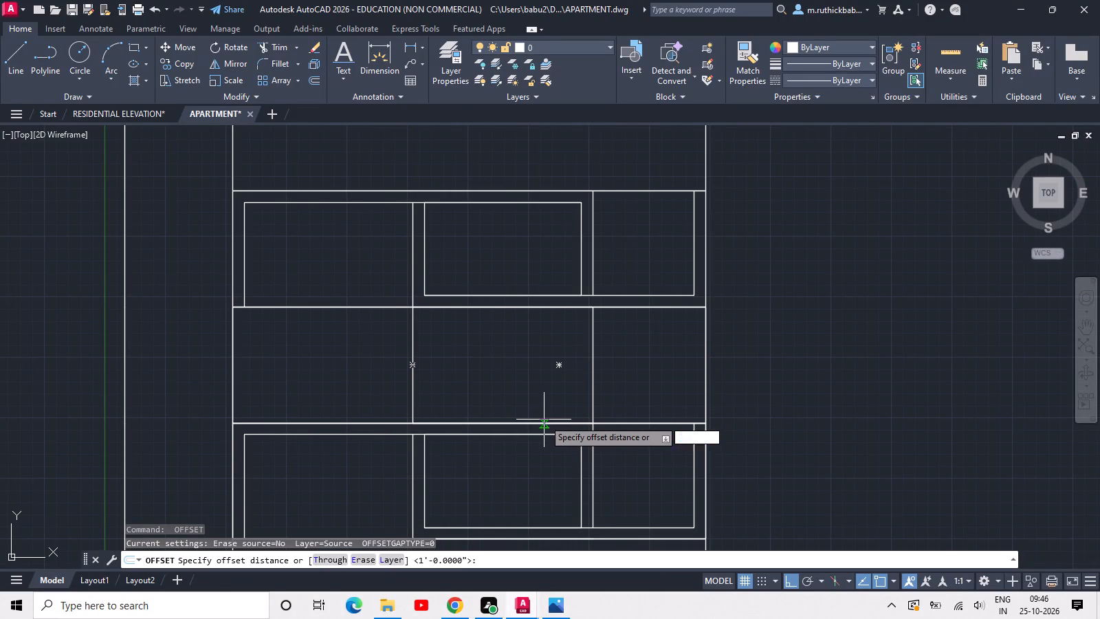
{"action": "key", "text": "space"}
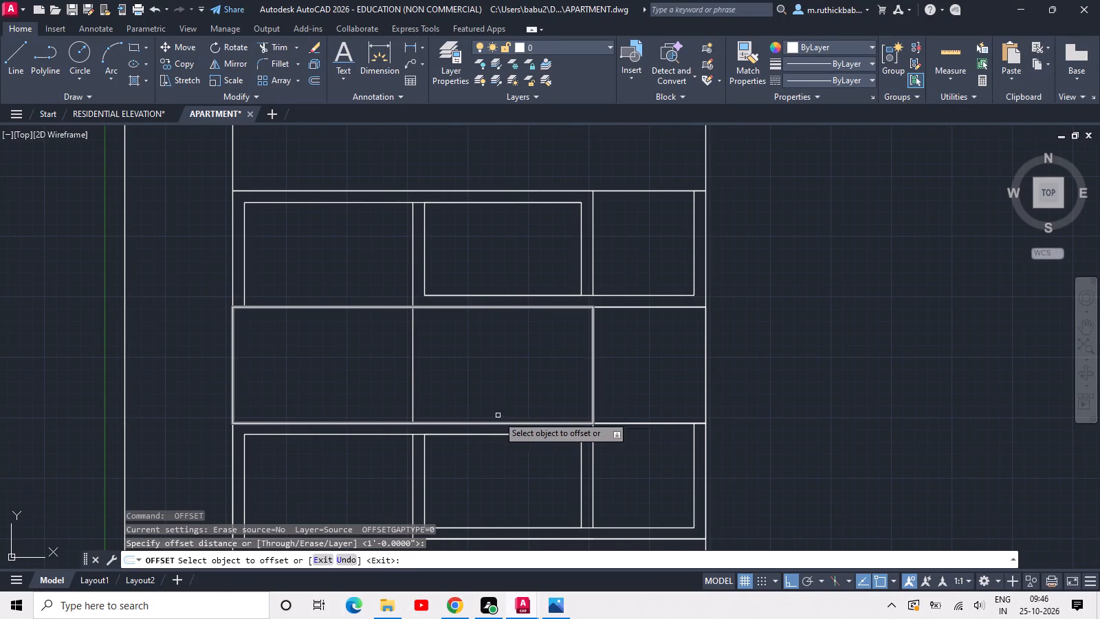
{"action": "scroll", "coordinate": [428, 418], "scroll_direction": "down", "scroll_amount": 2}
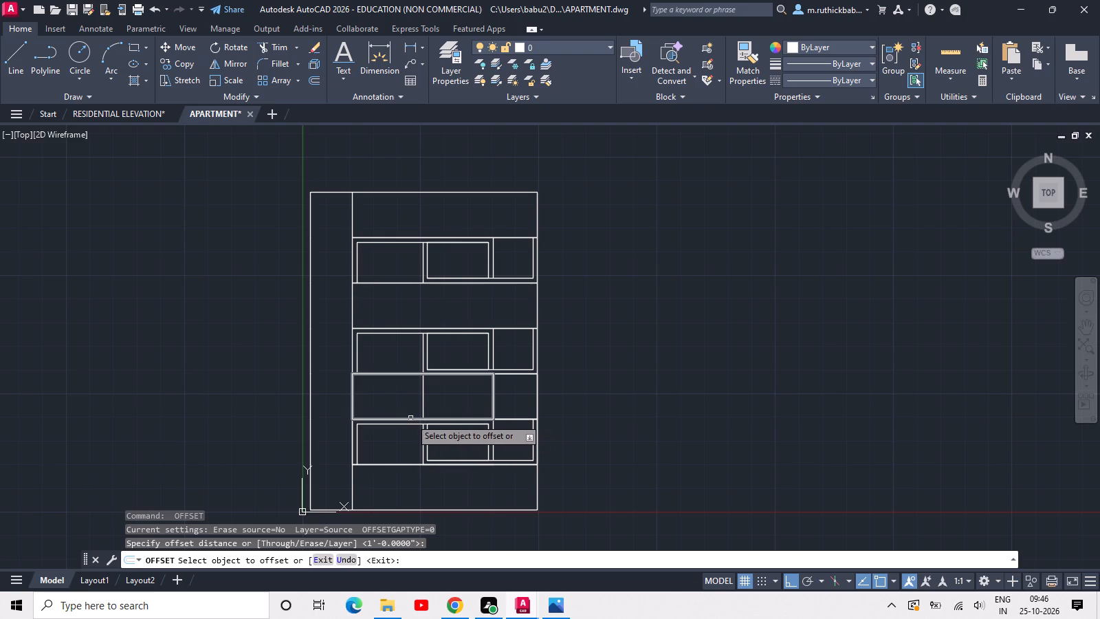
{"action": "left_click", "coordinate": [406, 417]}
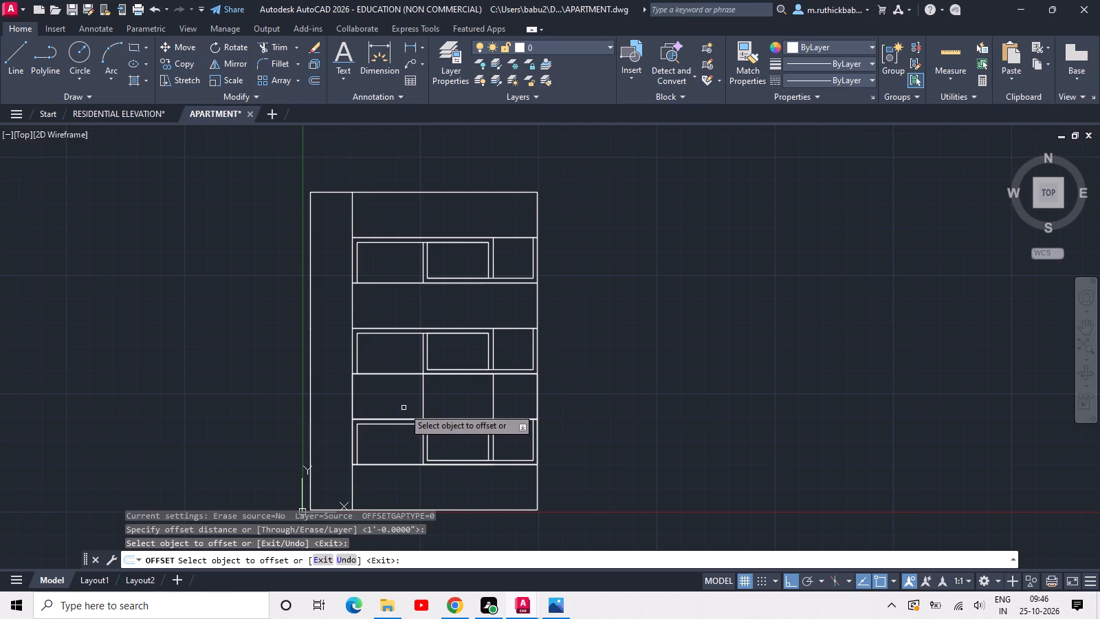
{"action": "left_click", "coordinate": [404, 420]}
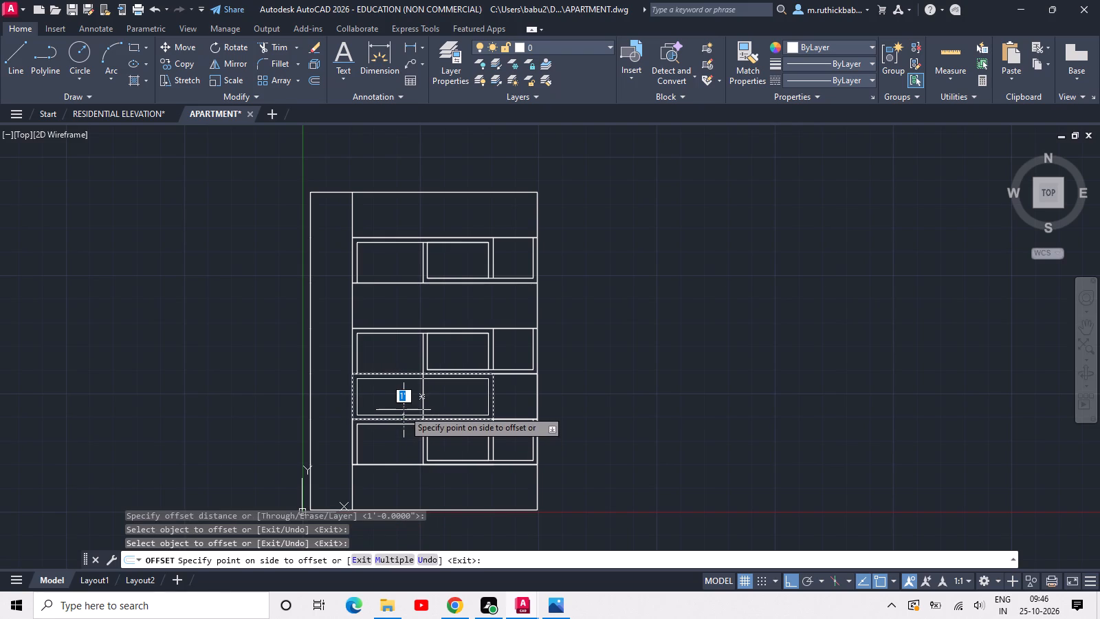
{"action": "left_click", "coordinate": [404, 410]}
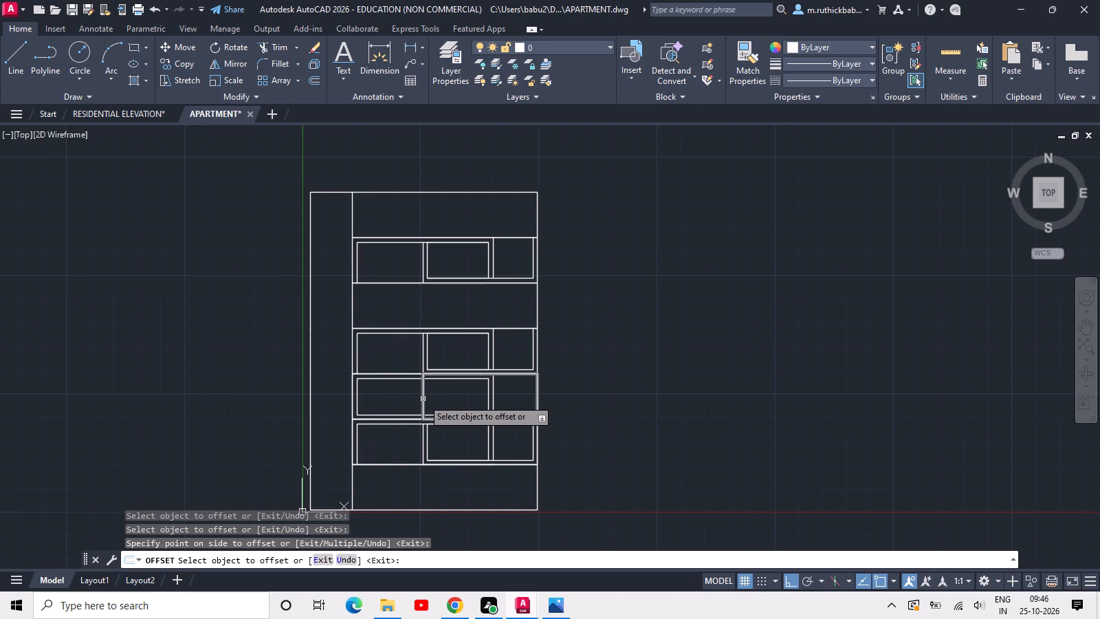
{"action": "scroll", "coordinate": [536, 391], "scroll_direction": "up", "scroll_amount": 1}
{"action": "left_click", "coordinate": [536, 391]}
{"action": "left_click", "coordinate": [523, 398]}
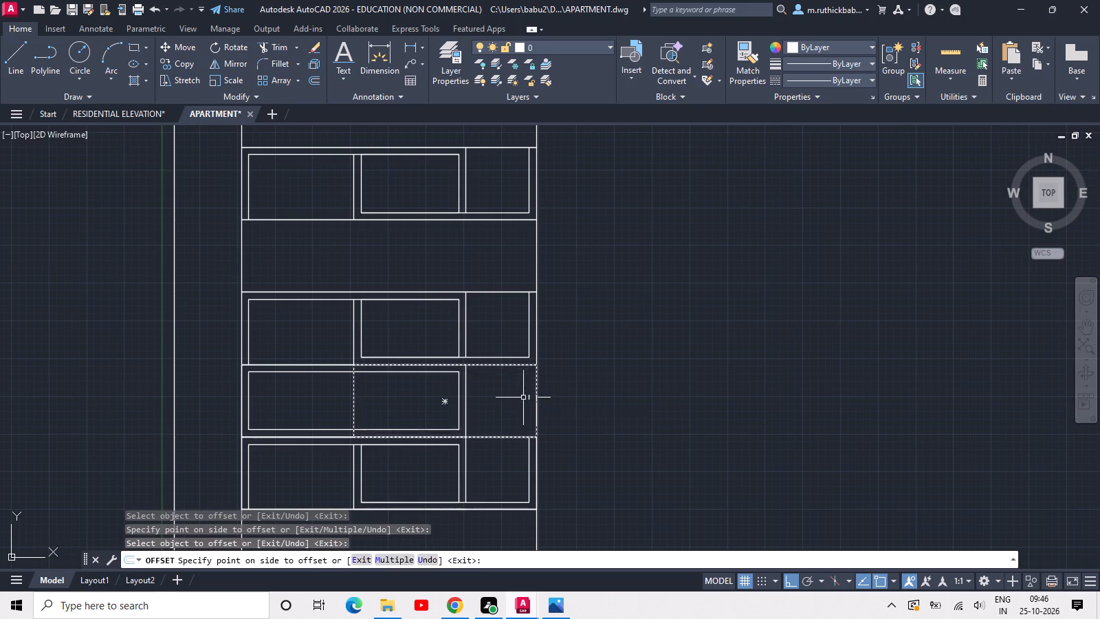
{"action": "key", "text": "Escape"}
{"action": "key", "text": "Escape"}
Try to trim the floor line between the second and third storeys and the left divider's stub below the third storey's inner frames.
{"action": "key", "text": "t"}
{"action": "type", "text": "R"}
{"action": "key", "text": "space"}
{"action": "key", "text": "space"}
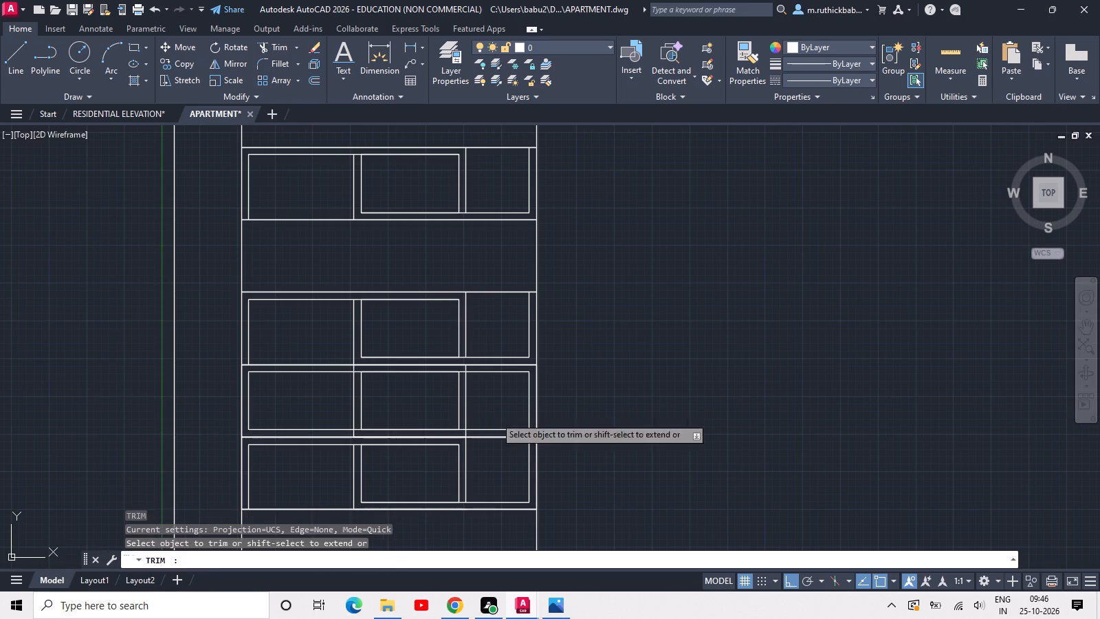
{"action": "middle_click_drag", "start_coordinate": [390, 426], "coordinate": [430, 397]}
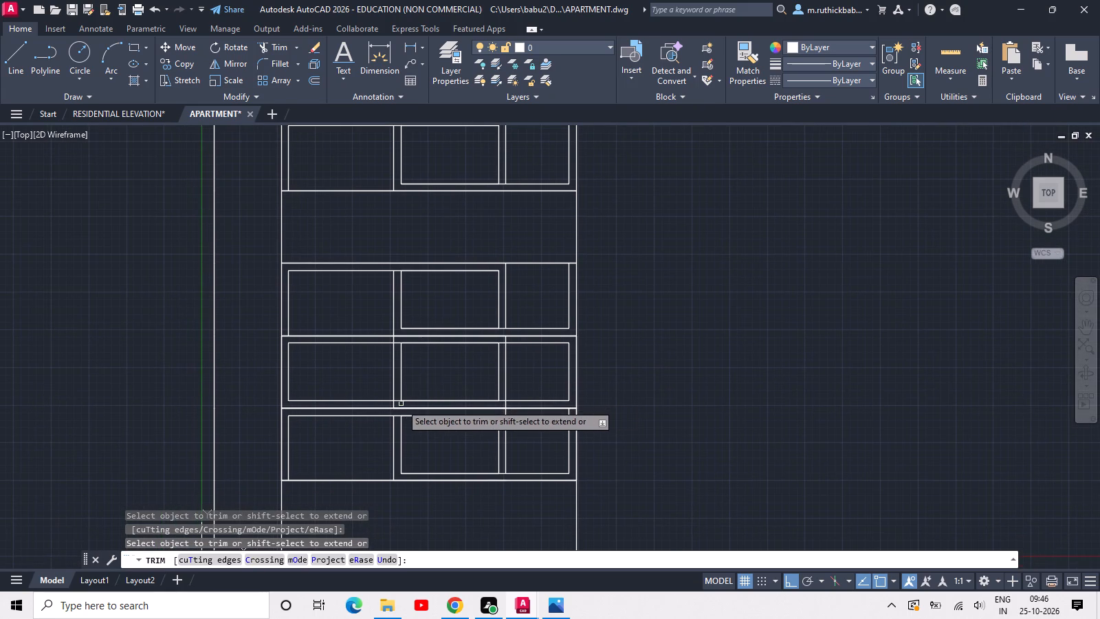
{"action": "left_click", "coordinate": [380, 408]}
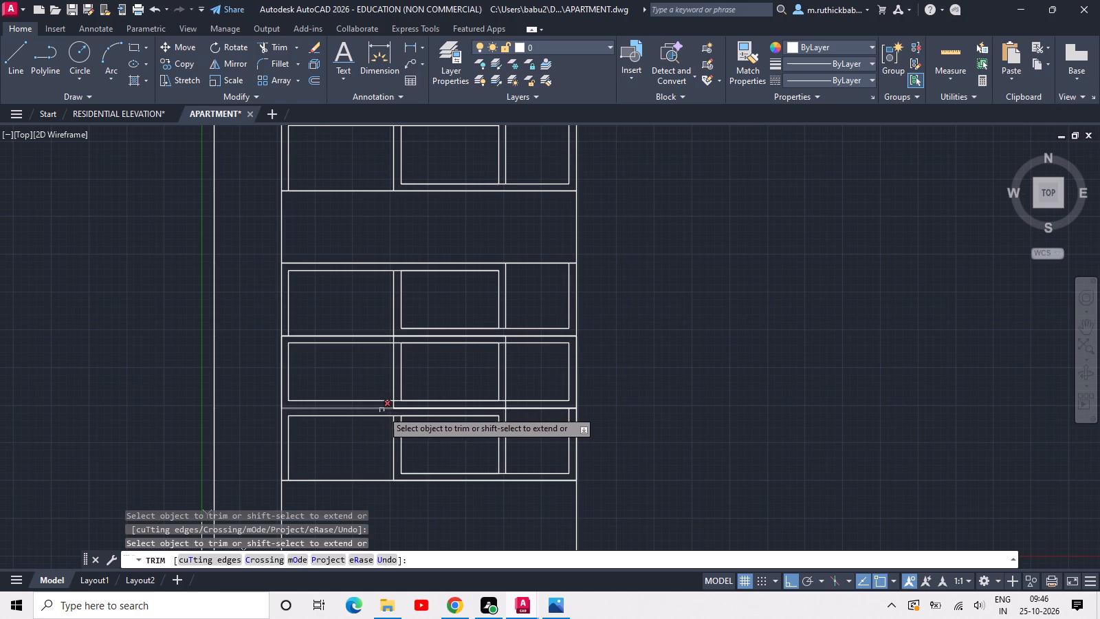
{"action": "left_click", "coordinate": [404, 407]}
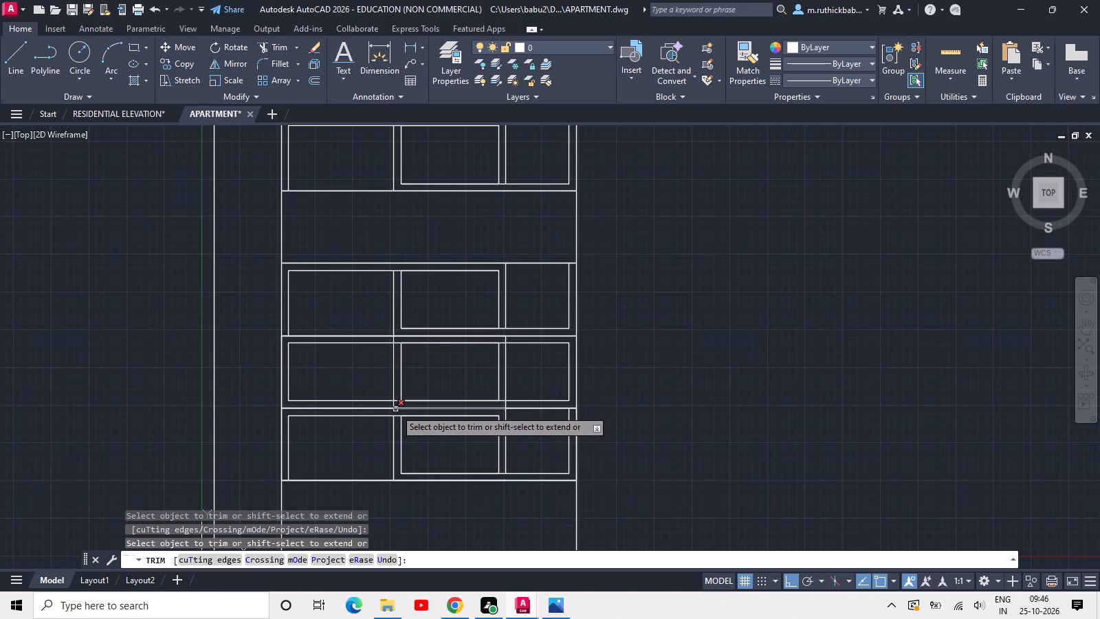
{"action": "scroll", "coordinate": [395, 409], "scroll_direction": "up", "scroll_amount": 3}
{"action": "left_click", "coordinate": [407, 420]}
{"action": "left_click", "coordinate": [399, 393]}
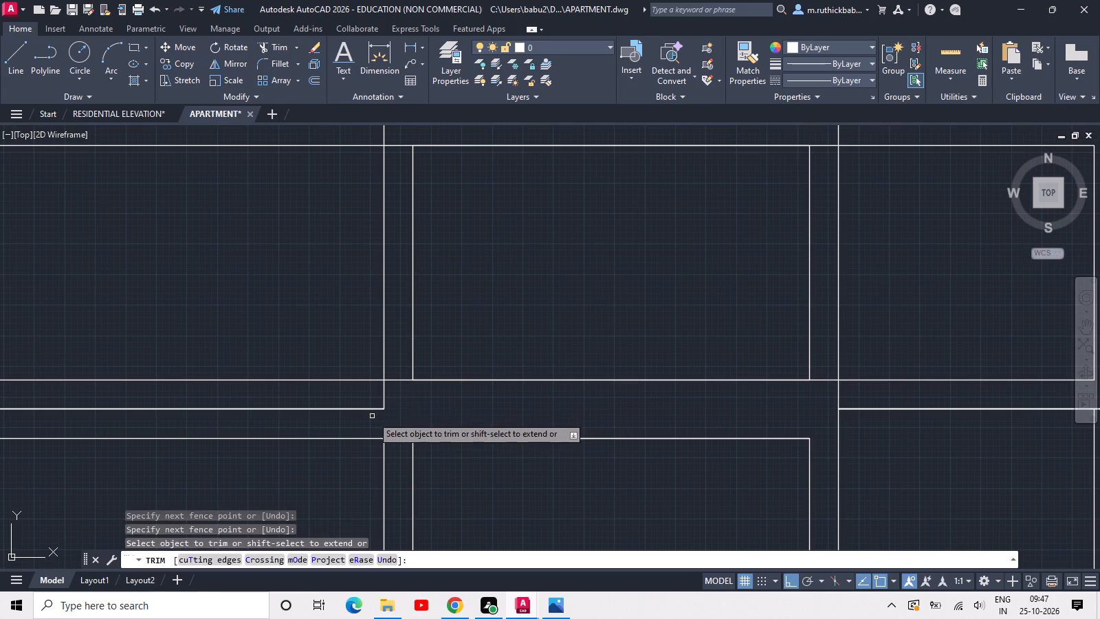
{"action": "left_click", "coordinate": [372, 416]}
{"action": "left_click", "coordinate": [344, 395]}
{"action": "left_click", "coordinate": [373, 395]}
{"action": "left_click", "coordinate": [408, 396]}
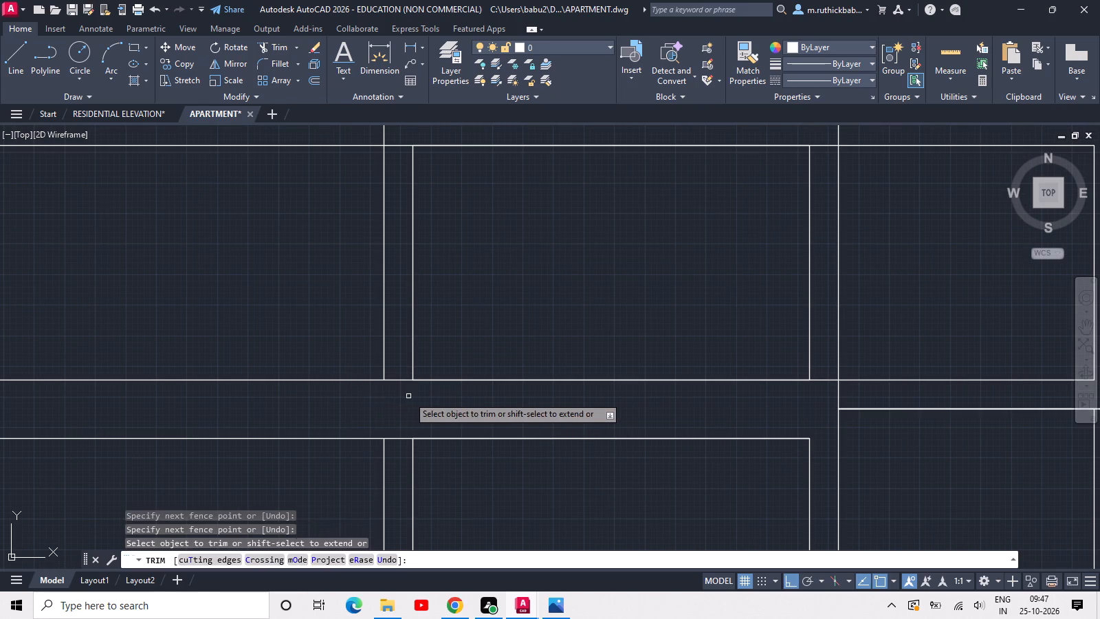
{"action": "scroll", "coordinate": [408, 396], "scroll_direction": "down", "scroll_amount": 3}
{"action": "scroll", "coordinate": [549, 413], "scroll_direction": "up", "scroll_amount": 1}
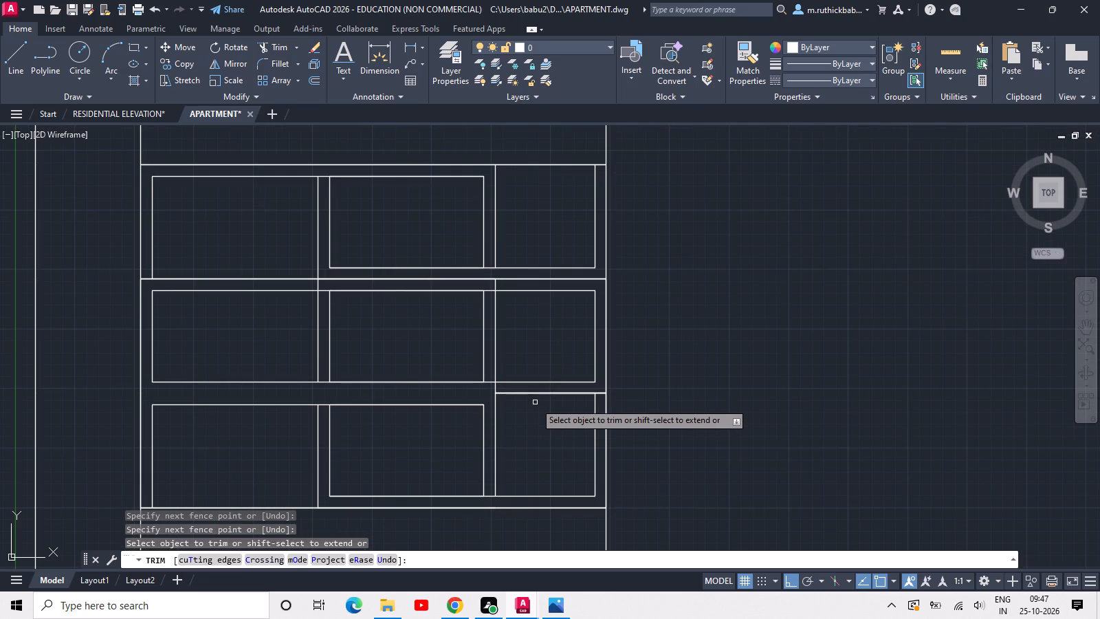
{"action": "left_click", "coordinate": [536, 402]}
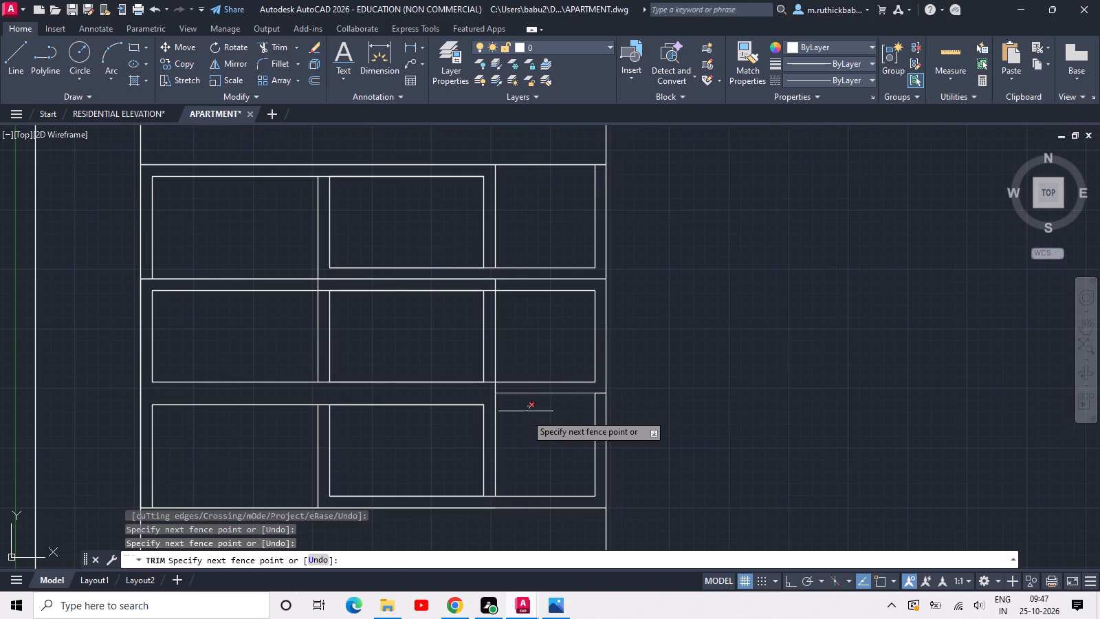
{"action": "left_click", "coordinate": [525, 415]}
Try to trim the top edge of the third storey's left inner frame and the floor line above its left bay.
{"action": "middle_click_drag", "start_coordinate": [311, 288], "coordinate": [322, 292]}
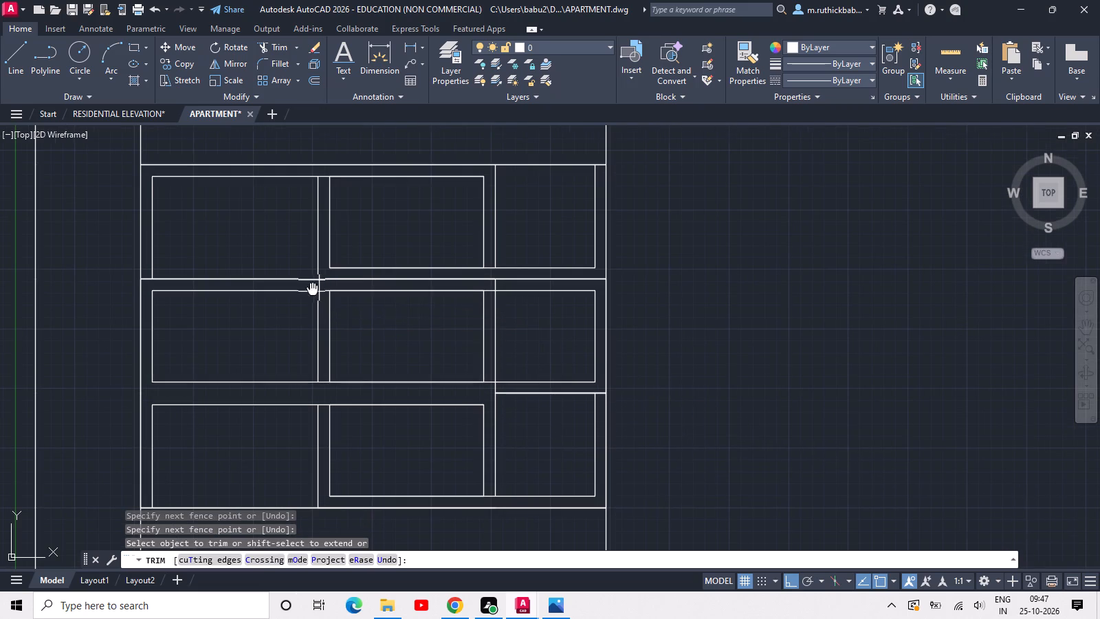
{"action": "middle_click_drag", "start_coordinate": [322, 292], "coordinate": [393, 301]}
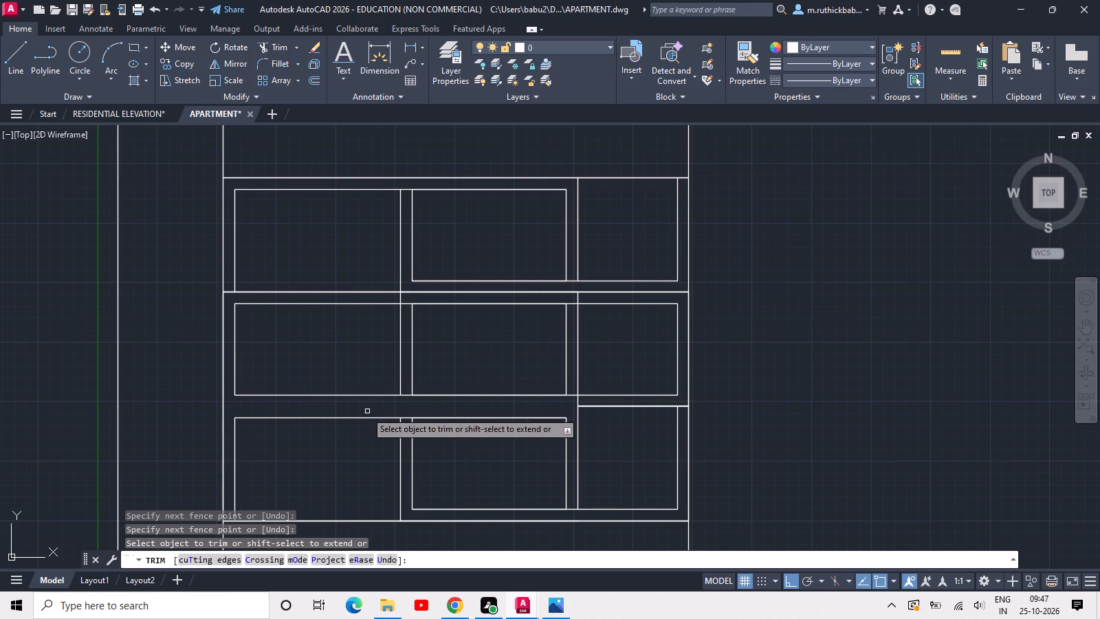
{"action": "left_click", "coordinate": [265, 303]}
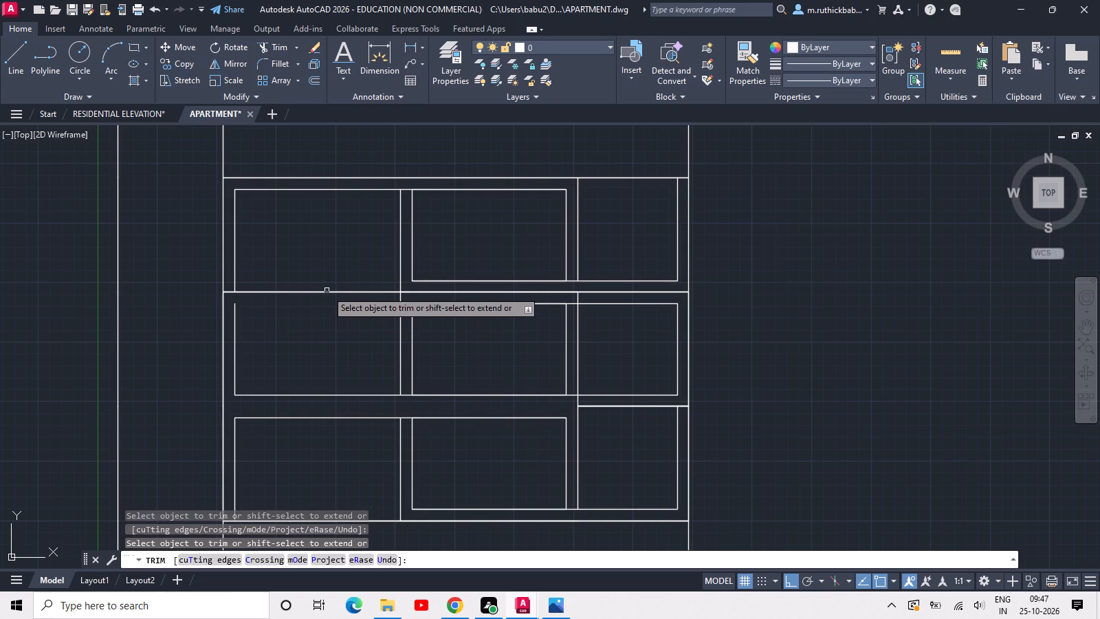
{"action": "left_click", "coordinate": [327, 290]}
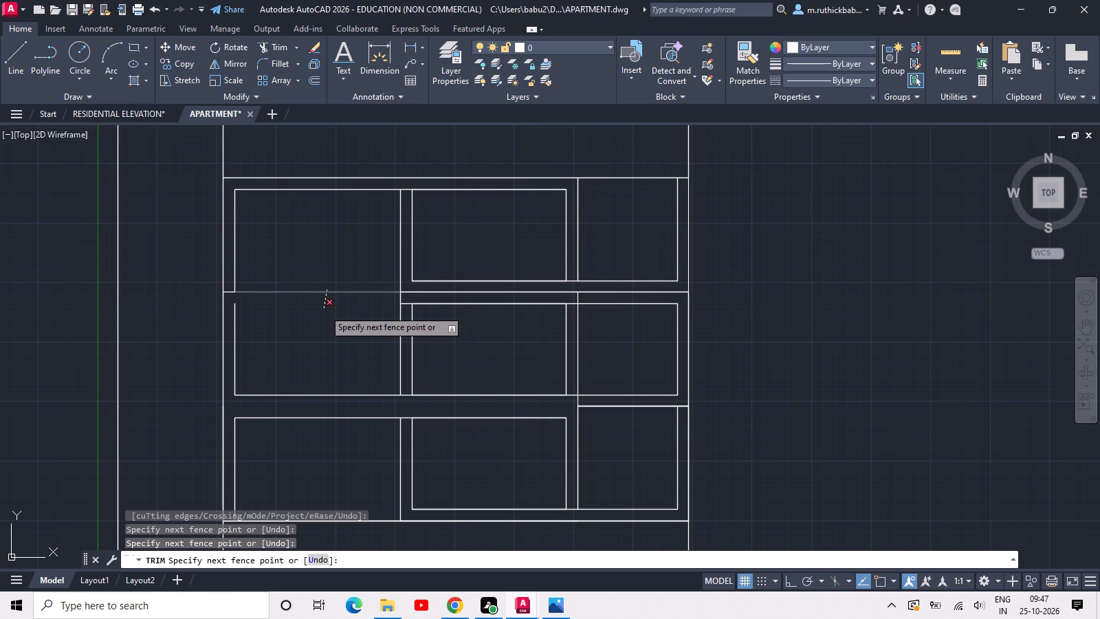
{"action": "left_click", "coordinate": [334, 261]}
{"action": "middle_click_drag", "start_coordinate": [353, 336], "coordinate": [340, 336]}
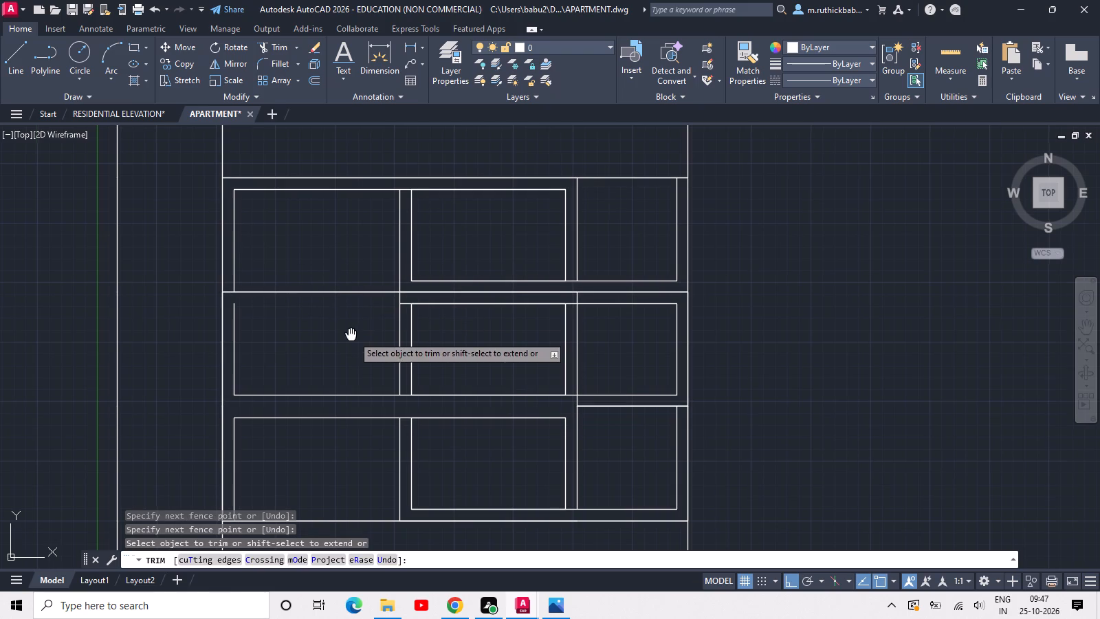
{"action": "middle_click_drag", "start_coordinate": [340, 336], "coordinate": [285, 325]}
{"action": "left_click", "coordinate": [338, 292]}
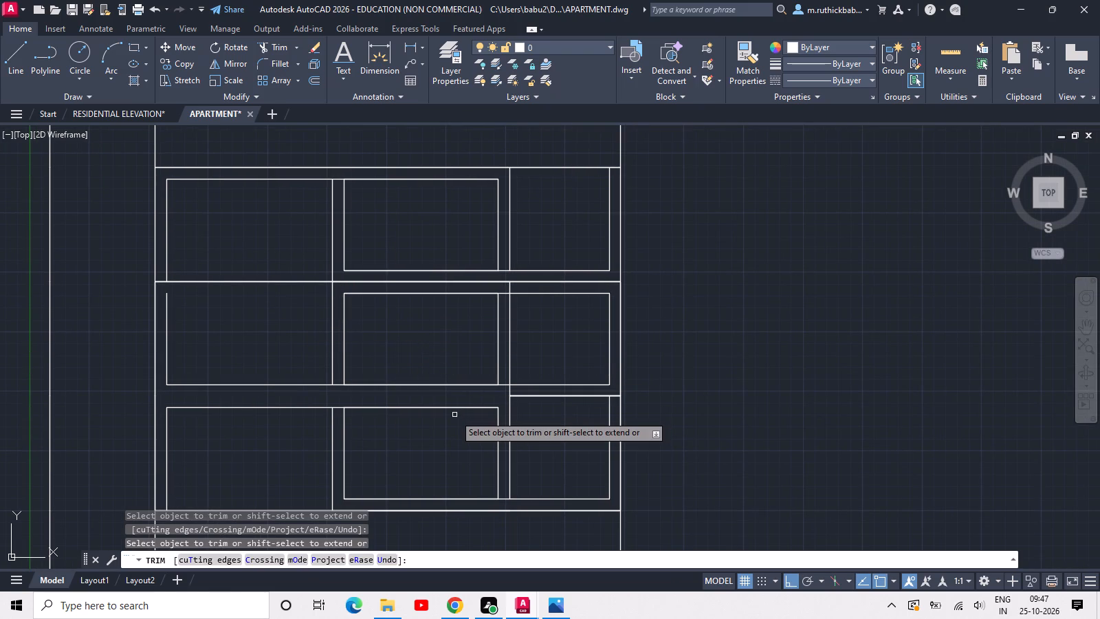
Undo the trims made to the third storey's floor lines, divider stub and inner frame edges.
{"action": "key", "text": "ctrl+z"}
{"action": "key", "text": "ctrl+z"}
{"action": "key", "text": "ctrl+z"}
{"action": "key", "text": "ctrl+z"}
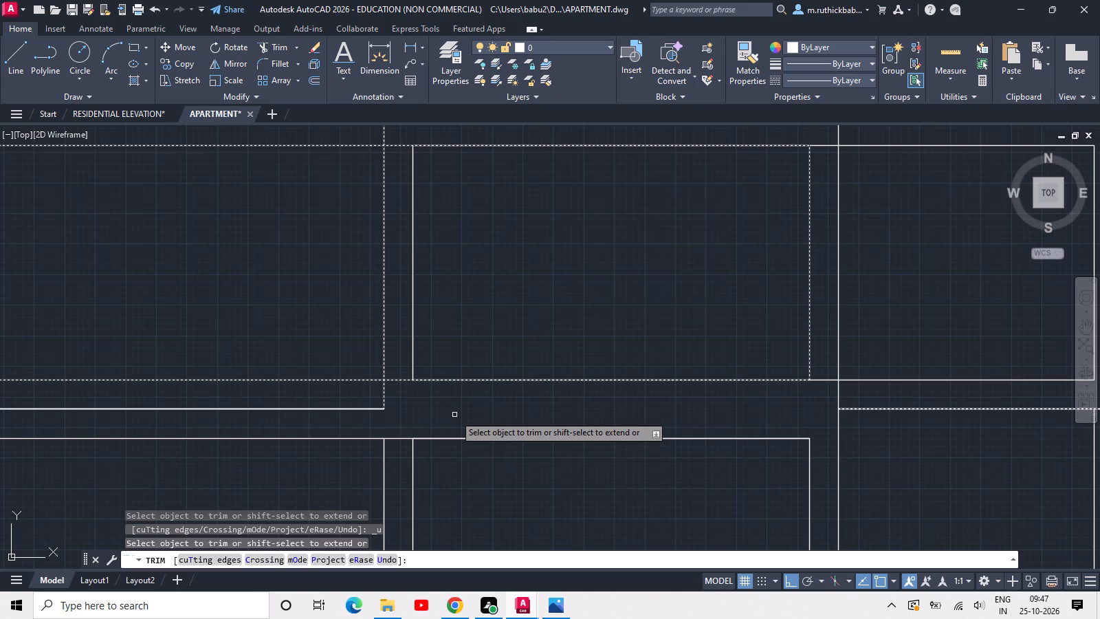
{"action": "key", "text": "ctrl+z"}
Trim the top edge of the third storey's left inner frame across the left bay, up to the right inner frame.
{"action": "scroll", "coordinate": [351, 339], "scroll_direction": "up", "scroll_amount": 2}
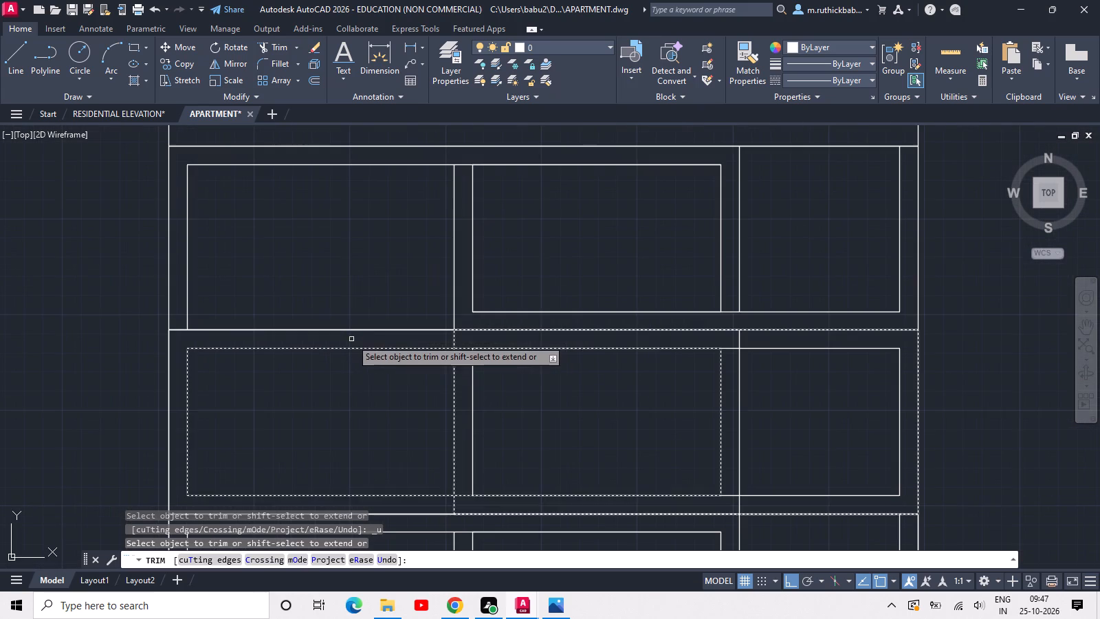
{"action": "left_click", "coordinate": [352, 340]}
{"action": "left_click", "coordinate": [356, 400]}
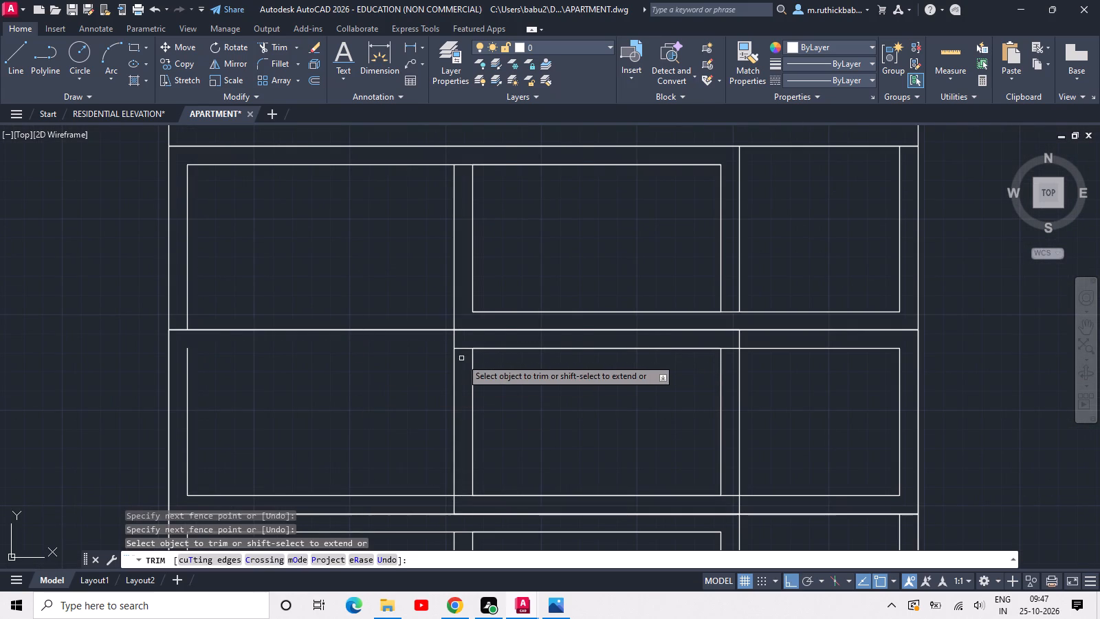
{"action": "left_click", "coordinate": [461, 358]}
{"action": "left_click", "coordinate": [464, 344]}
Trim the third storey's right divider above the inner frame and the inner frame's bottom edge in the right bay.
{"action": "scroll", "coordinate": [464, 344], "scroll_direction": "down", "scroll_amount": 1}
{"action": "scroll", "coordinate": [538, 387], "scroll_direction": "down", "scroll_amount": 1}
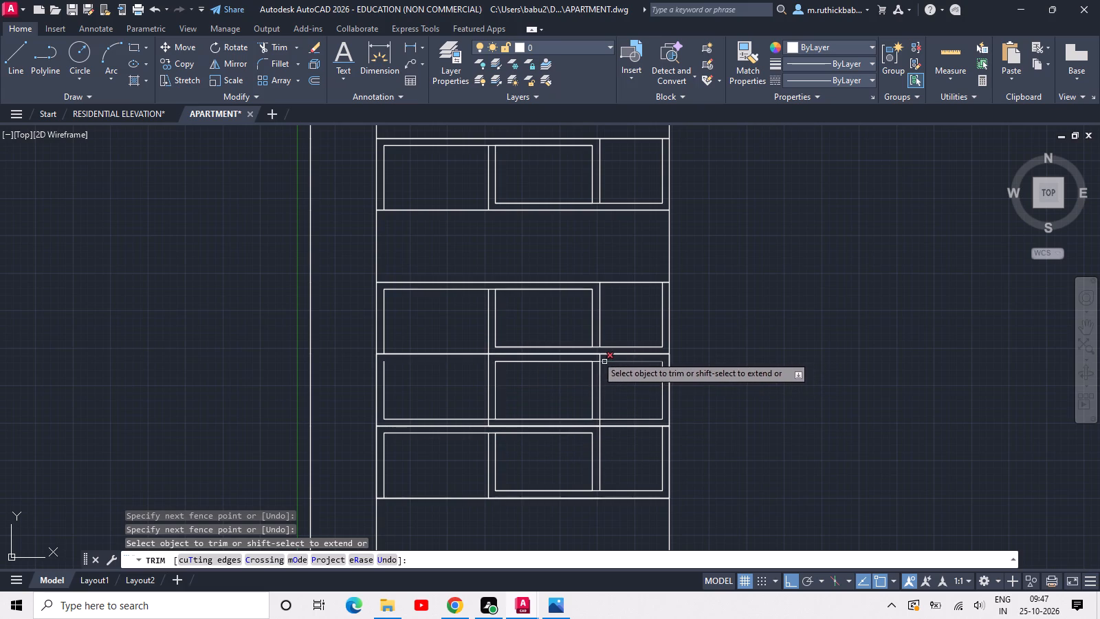
{"action": "scroll", "coordinate": [596, 356], "scroll_direction": "up", "scroll_amount": 2}
{"action": "left_click", "coordinate": [571, 364]}
{"action": "left_click", "coordinate": [639, 362]}
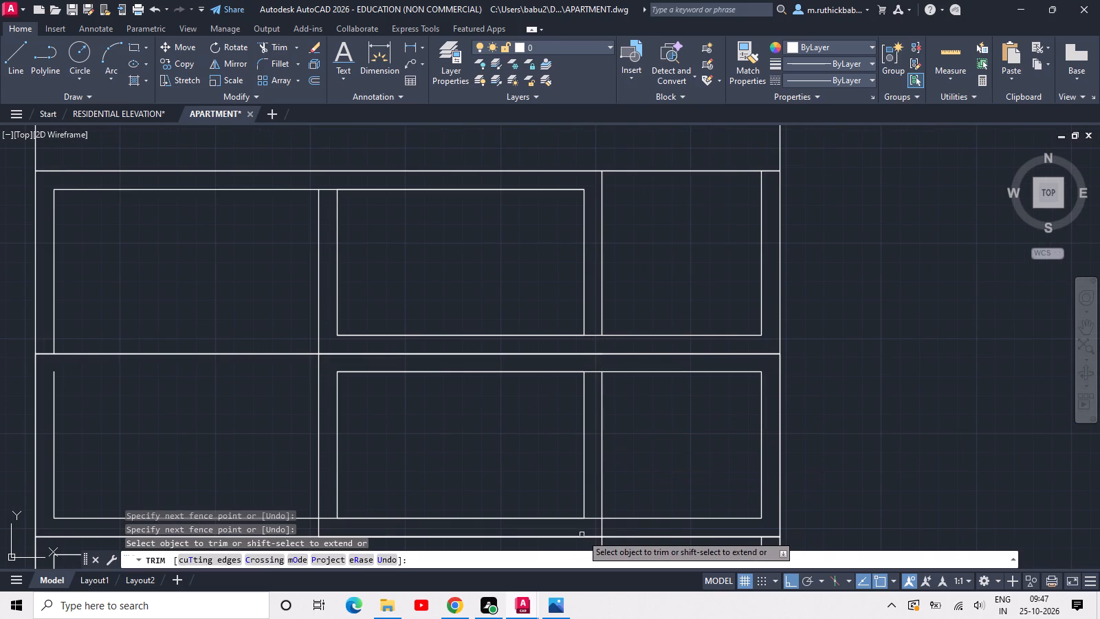
{"action": "middle_click_drag", "start_coordinate": [589, 523], "coordinate": [621, 400]}
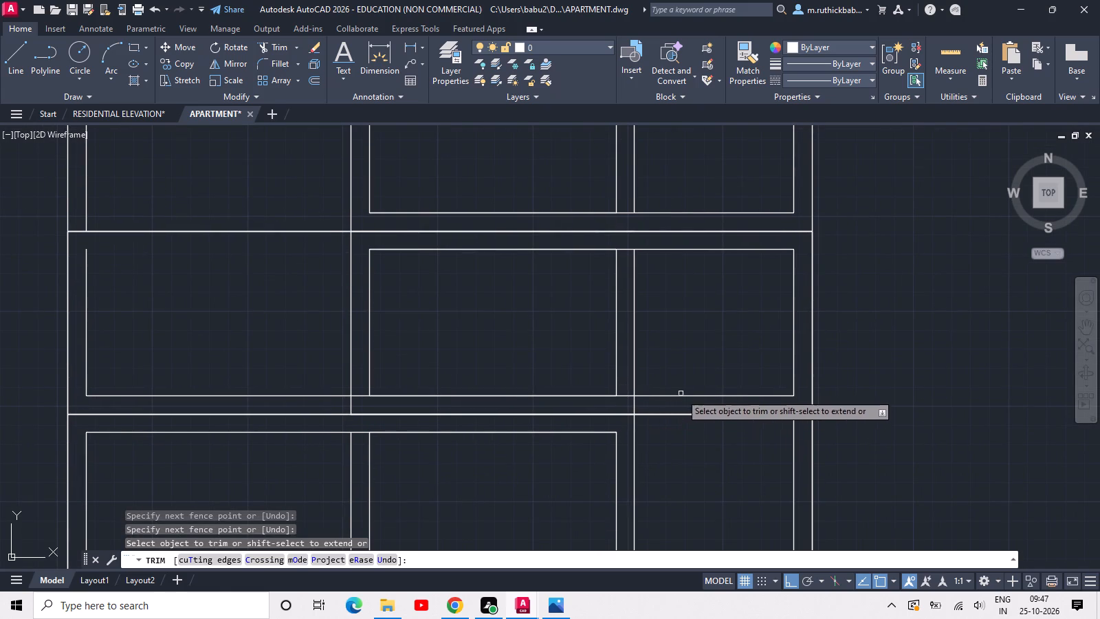
{"action": "left_click", "coordinate": [683, 386]}
{"action": "left_click", "coordinate": [687, 403]}
Extend the right edge of the third storey's right inner frame down to the storey's bottom line.
{"action": "scroll", "coordinate": [760, 399], "scroll_direction": "down", "scroll_amount": 2}
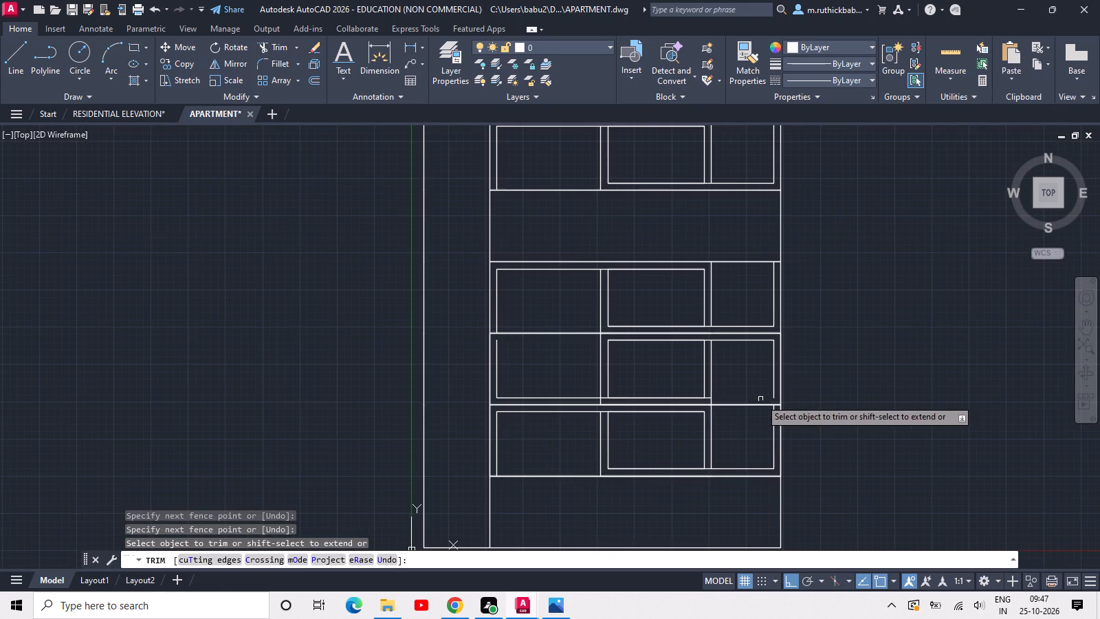
{"action": "key", "text": "grave"}
{"action": "key", "text": "grave"}
{"action": "scroll", "coordinate": [783, 404], "scroll_direction": "up", "scroll_amount": 1}
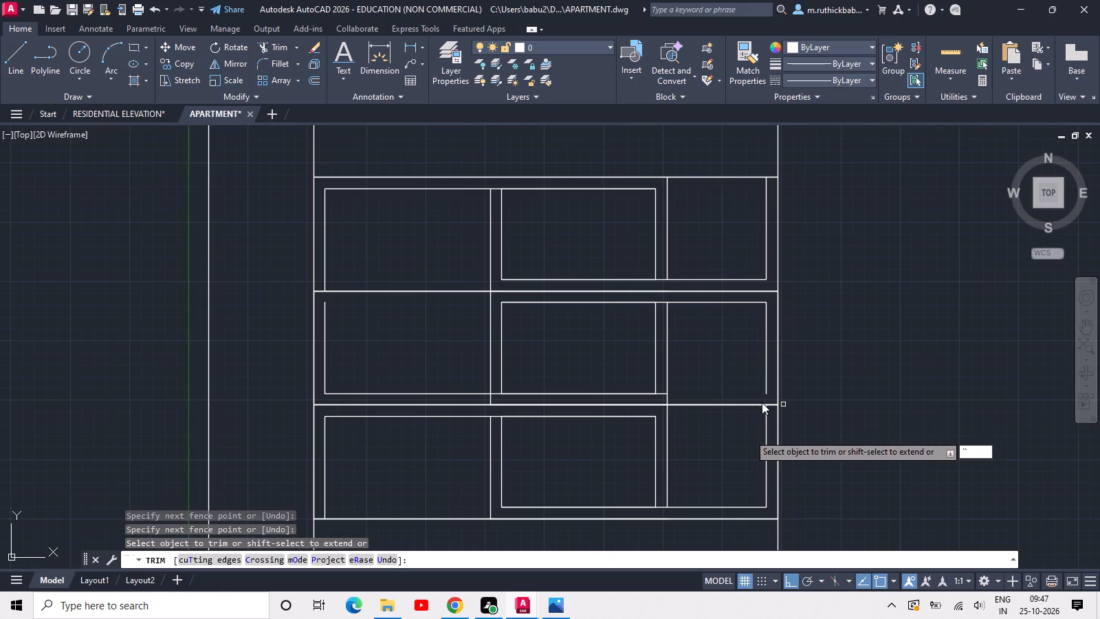
{"action": "key", "text": "Escape"}
{"action": "type", "text": "EX"}
{"action": "key", "text": "space"}
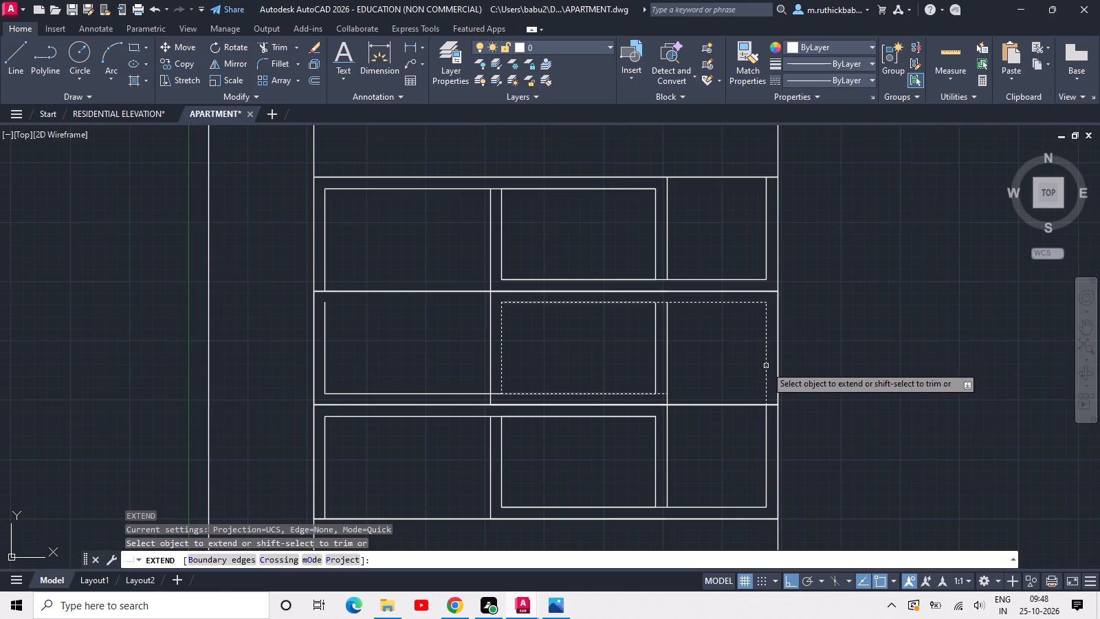
{"action": "left_click", "coordinate": [766, 366]}
{"action": "key", "text": "Escape"}
Trim the third storey's inner frame bottom edge between the two right dividers and the left divider's stub below the frames.
{"action": "scroll", "coordinate": [652, 386], "scroll_direction": "up", "scroll_amount": 3}
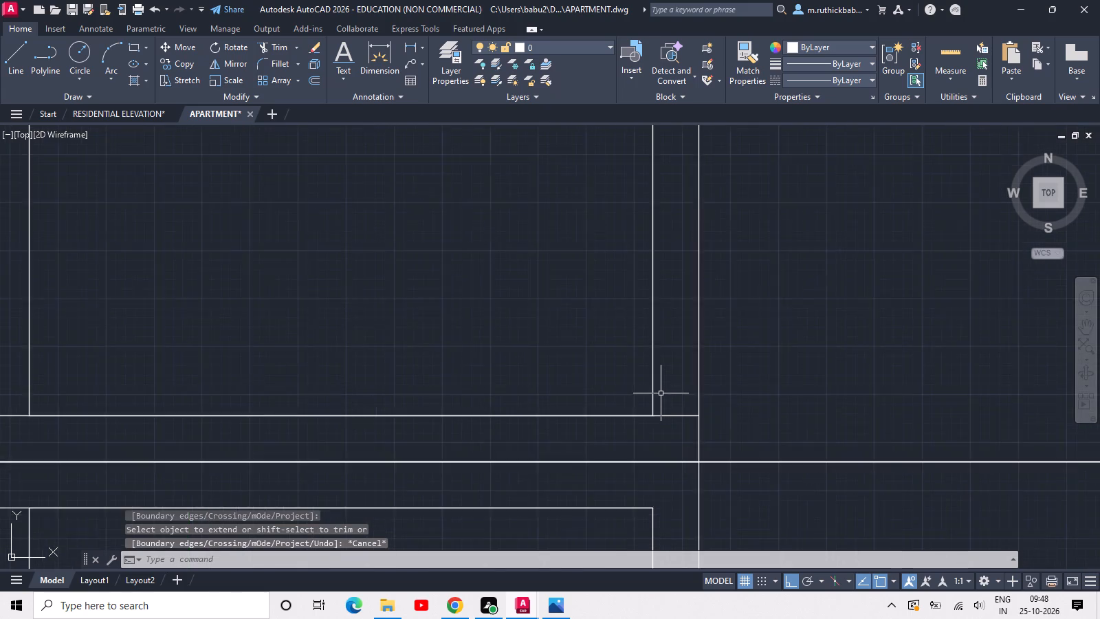
{"action": "scroll", "coordinate": [661, 393], "scroll_direction": "up", "scroll_amount": 1}
{"action": "scroll", "coordinate": [661, 393], "scroll_direction": "down", "scroll_amount": 3}
{"action": "key", "text": "t"}
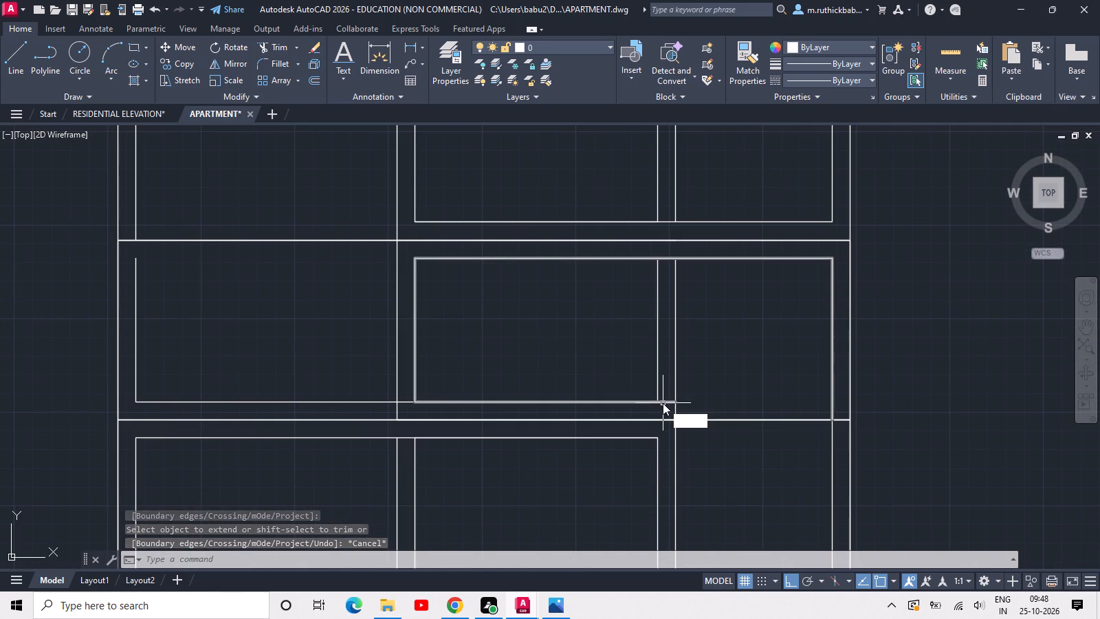
{"action": "key", "text": "r"}
{"action": "key", "text": "space"}
{"action": "left_click", "coordinate": [663, 409]}
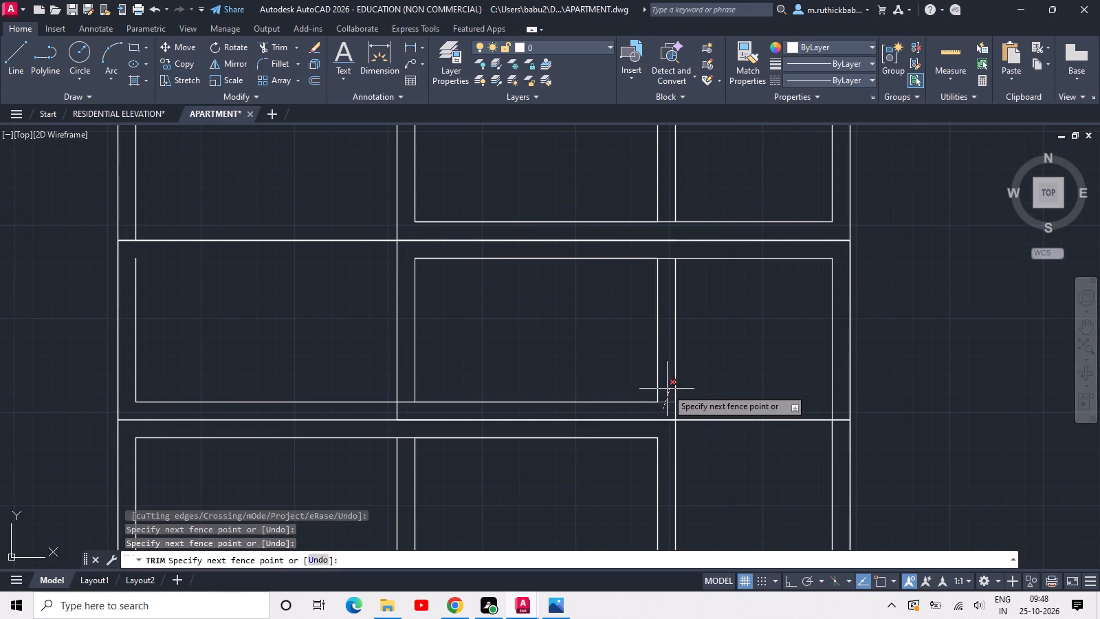
{"action": "left_click", "coordinate": [662, 391]}
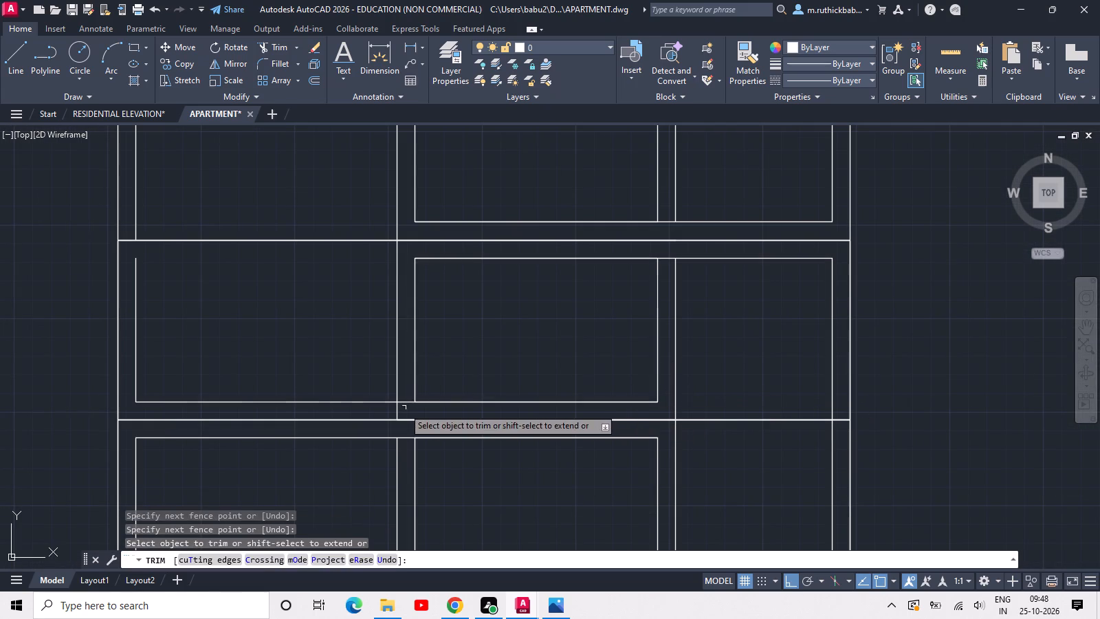
{"action": "left_click", "coordinate": [397, 409]}
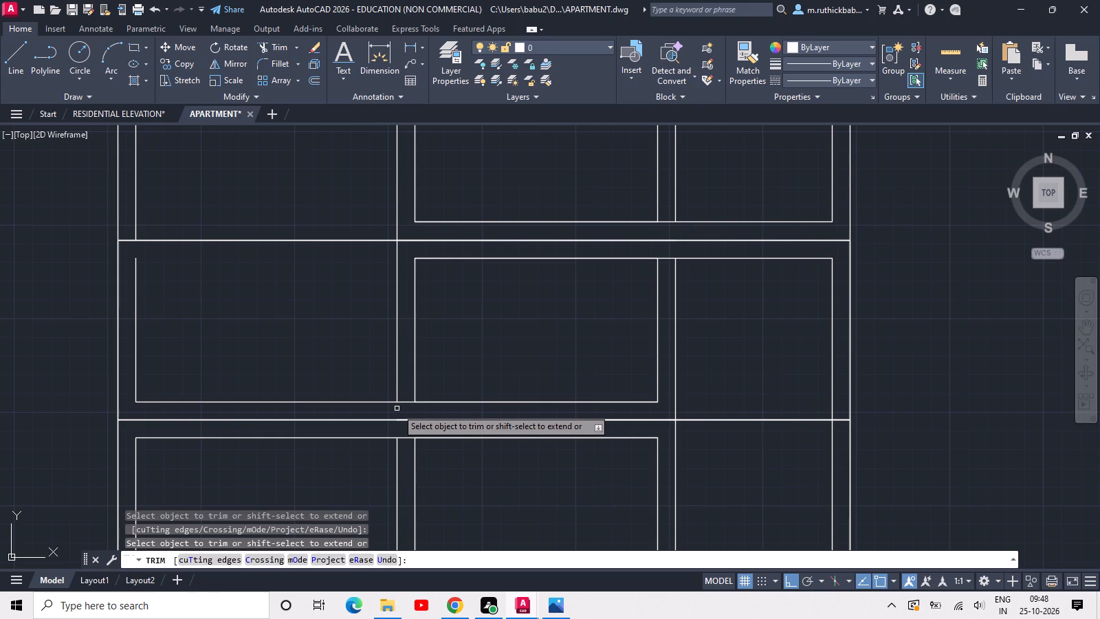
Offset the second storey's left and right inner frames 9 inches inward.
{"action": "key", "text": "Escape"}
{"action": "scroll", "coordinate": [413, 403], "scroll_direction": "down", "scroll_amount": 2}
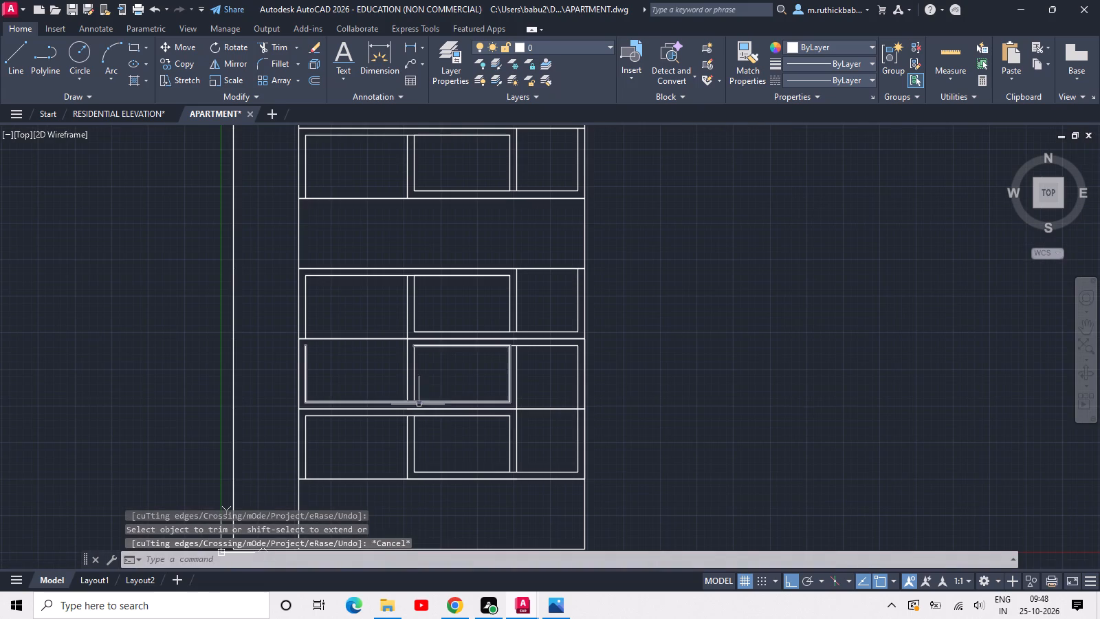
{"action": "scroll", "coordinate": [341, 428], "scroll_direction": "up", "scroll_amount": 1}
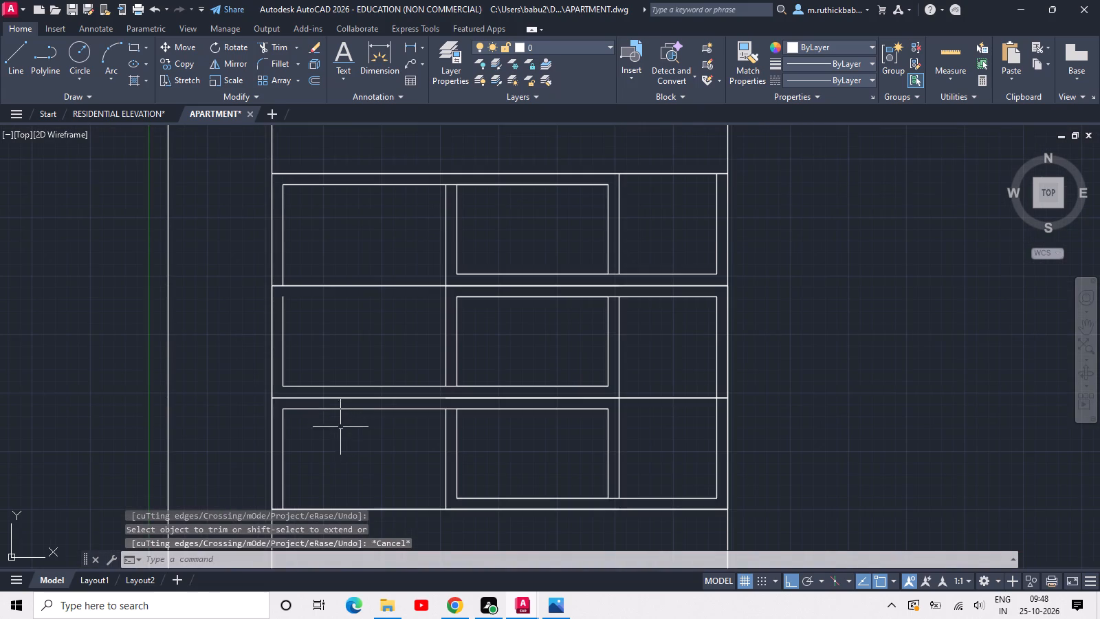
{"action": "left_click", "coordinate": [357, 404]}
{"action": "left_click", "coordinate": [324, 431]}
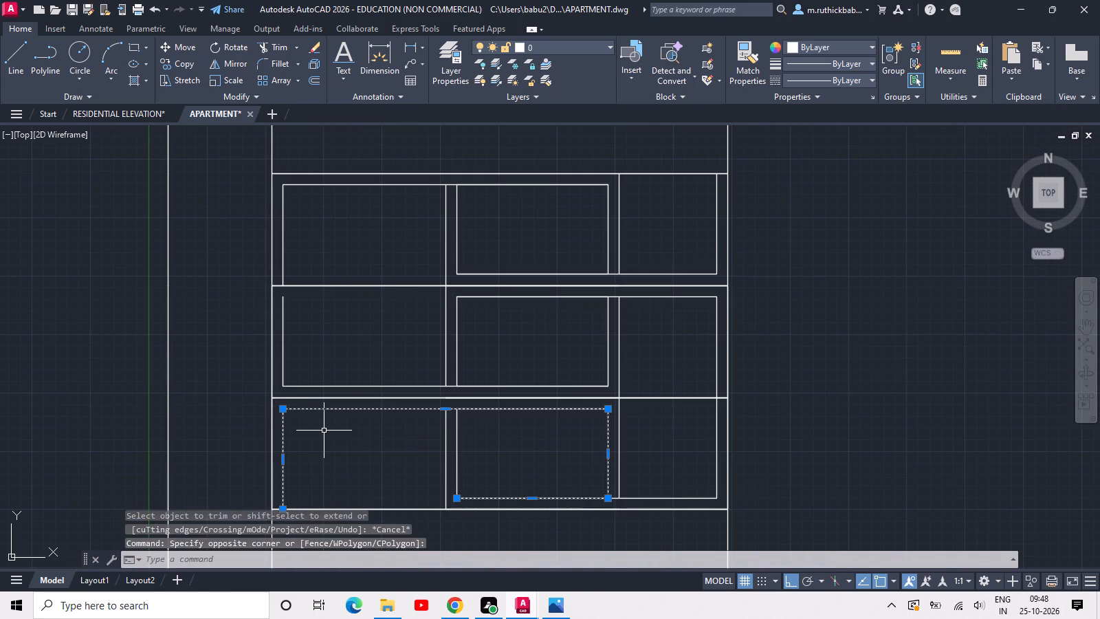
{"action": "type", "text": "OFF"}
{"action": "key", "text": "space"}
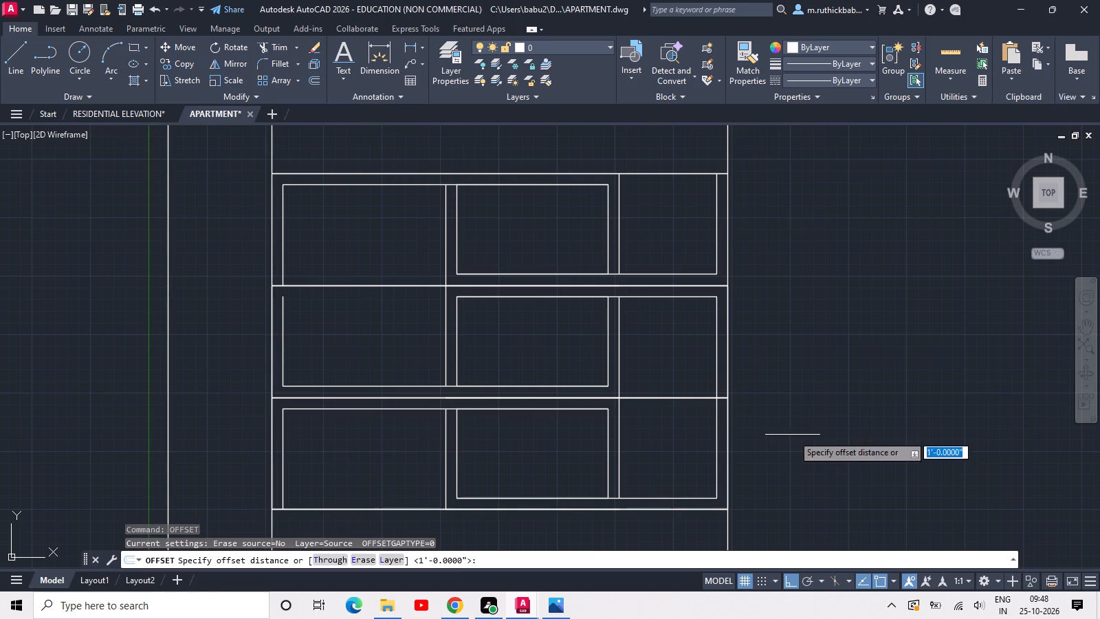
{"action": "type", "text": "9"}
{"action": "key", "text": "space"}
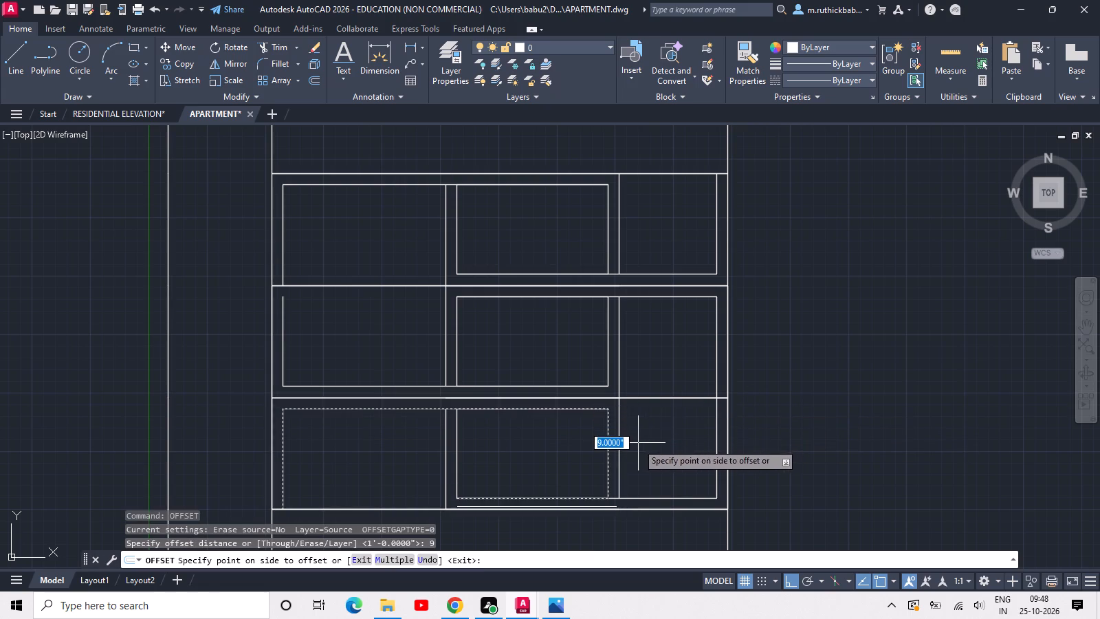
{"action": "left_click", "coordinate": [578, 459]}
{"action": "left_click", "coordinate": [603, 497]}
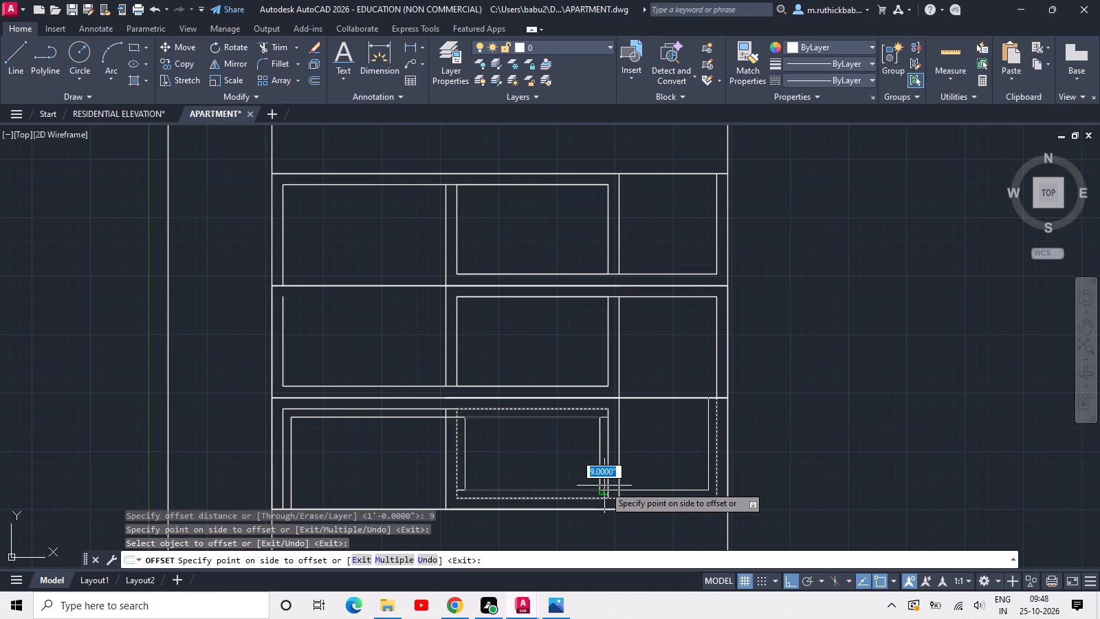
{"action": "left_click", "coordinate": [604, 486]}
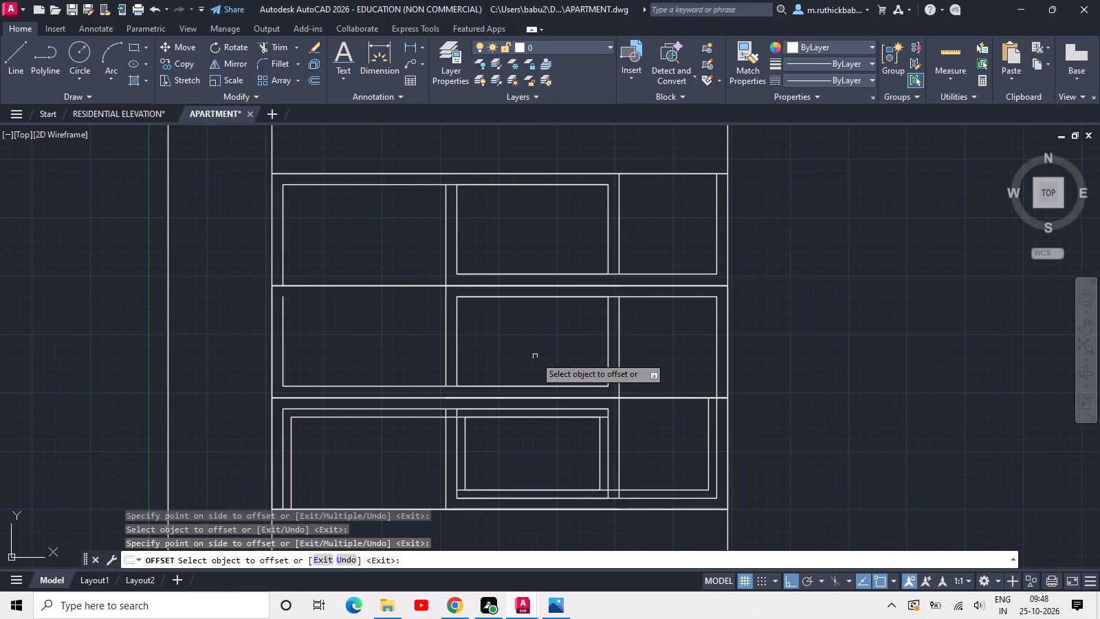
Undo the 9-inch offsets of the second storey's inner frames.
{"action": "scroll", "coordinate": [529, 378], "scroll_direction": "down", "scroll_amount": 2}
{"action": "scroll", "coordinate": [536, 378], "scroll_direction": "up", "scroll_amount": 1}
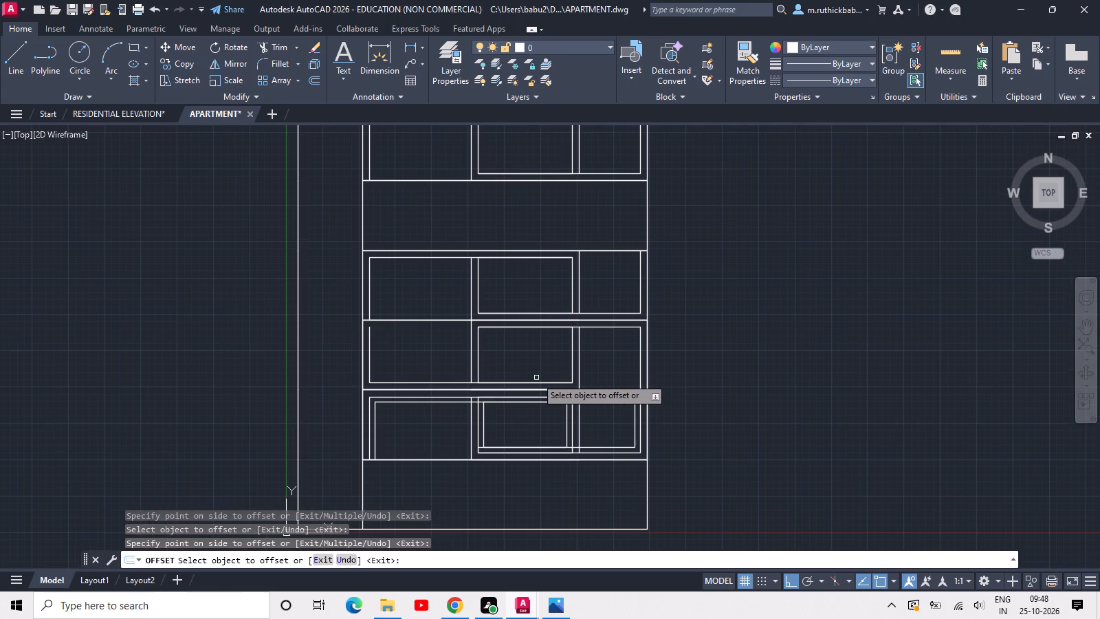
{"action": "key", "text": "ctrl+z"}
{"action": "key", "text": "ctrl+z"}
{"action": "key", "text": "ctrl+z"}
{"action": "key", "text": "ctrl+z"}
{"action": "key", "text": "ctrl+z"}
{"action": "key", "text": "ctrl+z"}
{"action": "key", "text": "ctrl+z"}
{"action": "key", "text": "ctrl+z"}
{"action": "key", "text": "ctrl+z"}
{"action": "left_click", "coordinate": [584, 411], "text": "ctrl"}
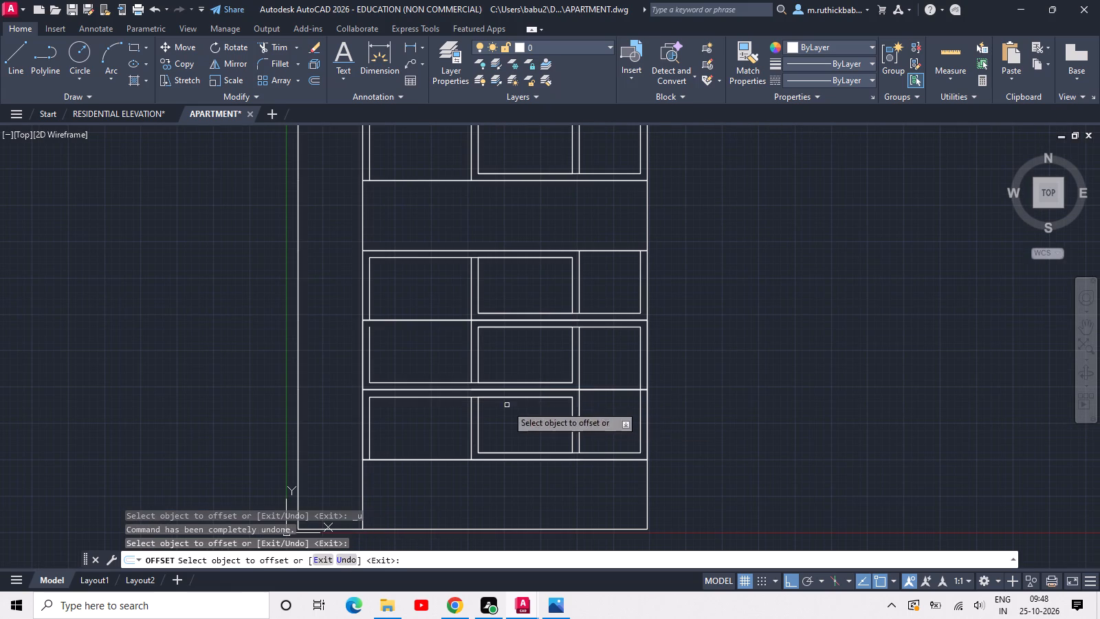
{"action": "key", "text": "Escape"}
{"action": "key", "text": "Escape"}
Delete the inner frames and bay dividers from all four framed storeys, leaving the building outline and storey lines.
{"action": "left_click_drag", "start_coordinate": [608, 415], "coordinate": [592, 416]}
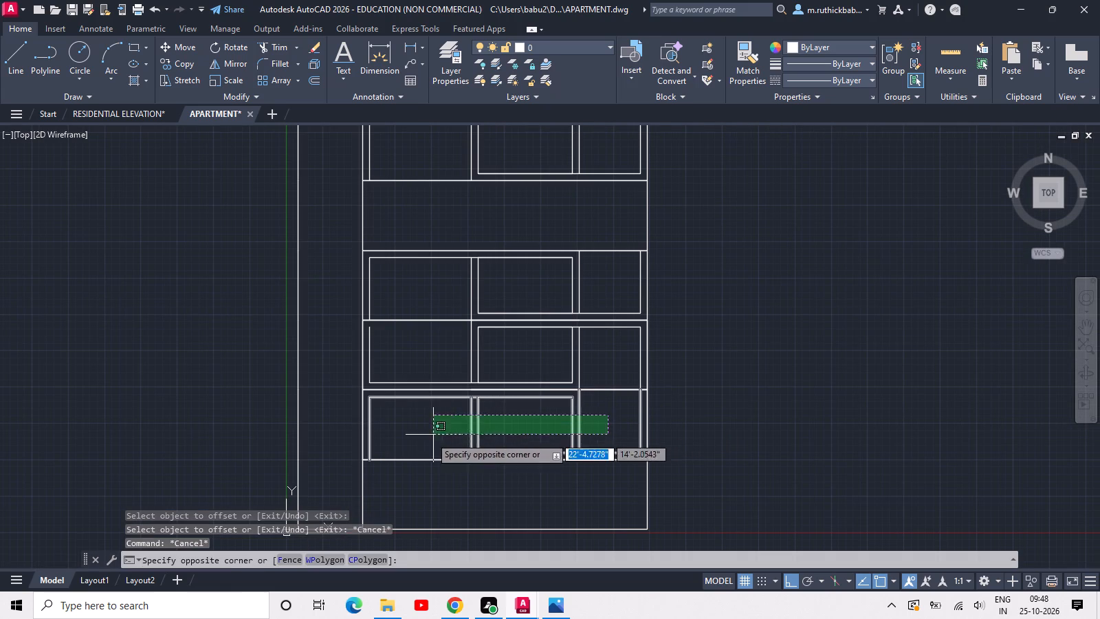
{"action": "left_click", "coordinate": [430, 437]}
{"action": "left_click", "coordinate": [614, 339]}
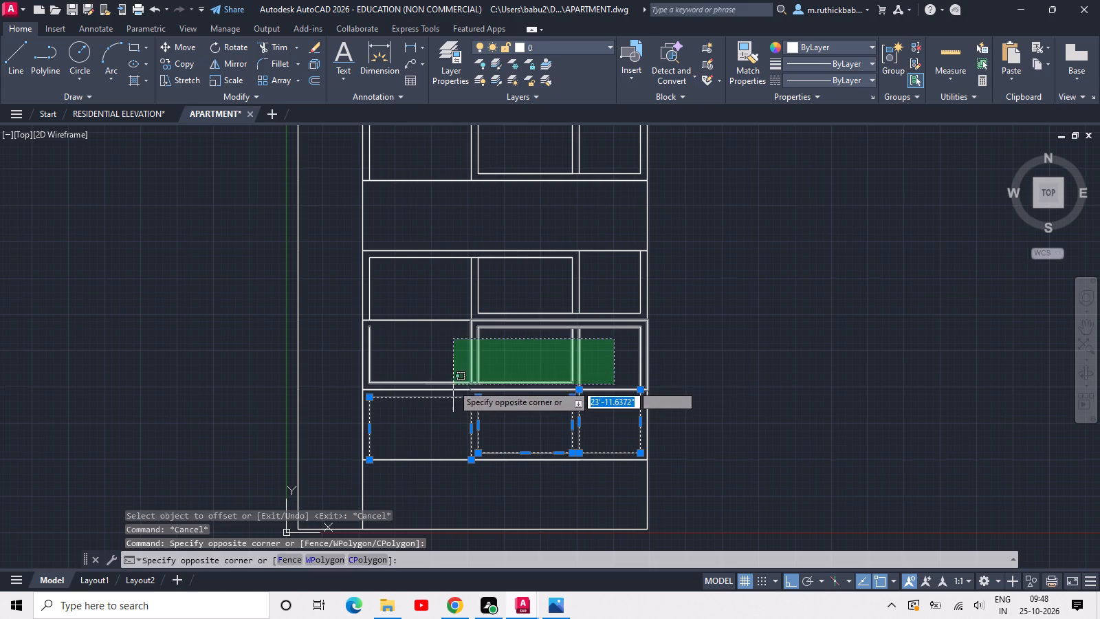
{"action": "left_click", "coordinate": [452, 384]}
{"action": "left_click", "coordinate": [608, 275]}
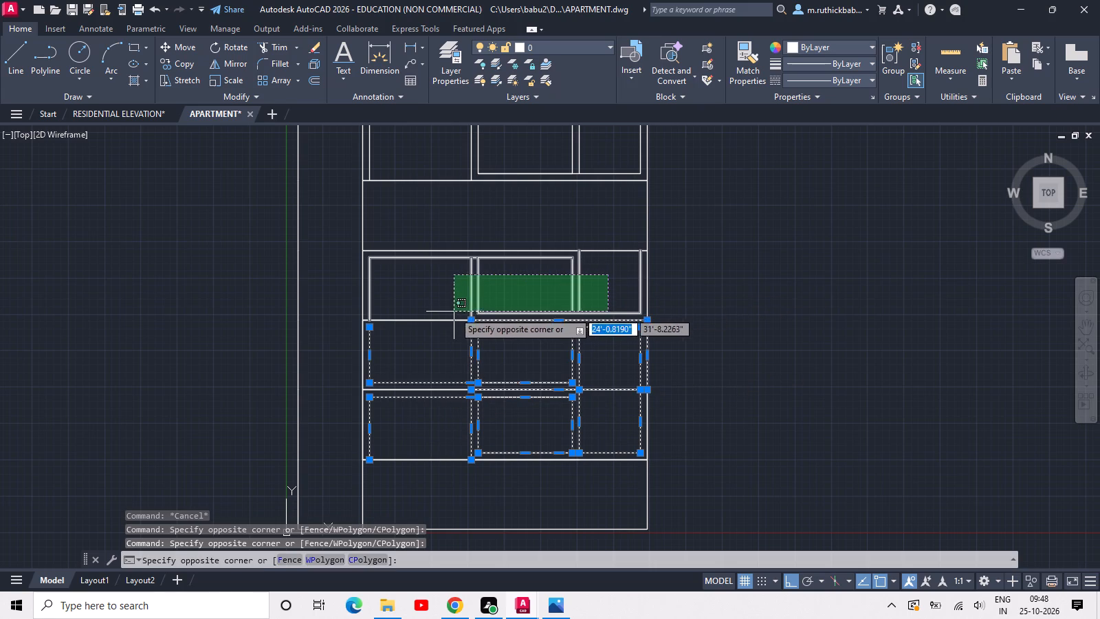
{"action": "left_click", "coordinate": [451, 319]}
{"action": "middle_click_drag", "start_coordinate": [520, 241], "coordinate": [538, 385]}
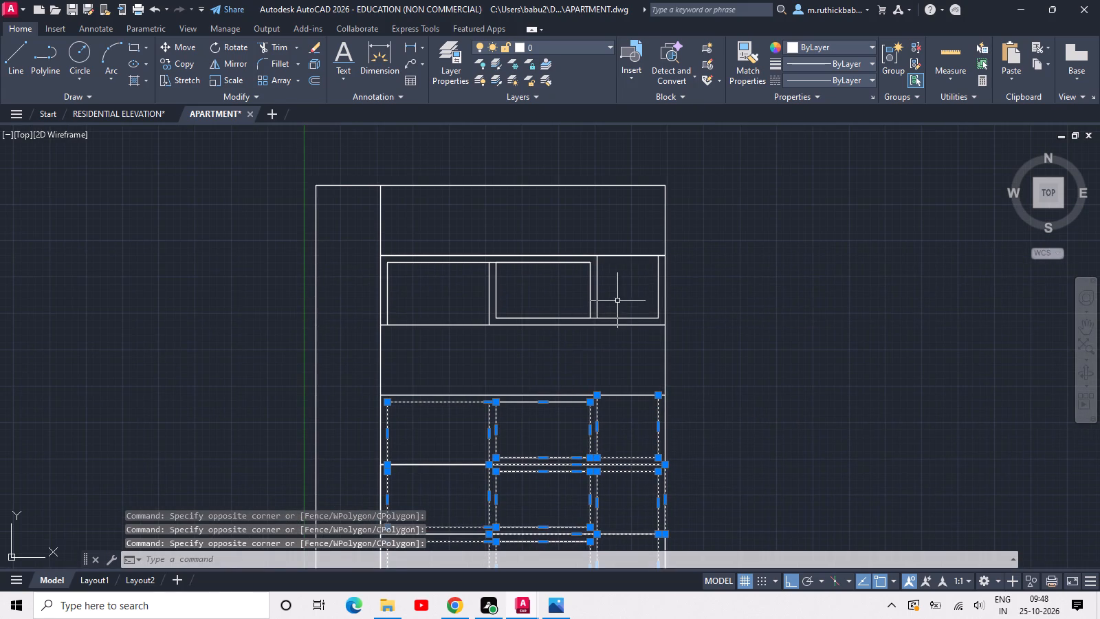
{"action": "left_click_drag", "start_coordinate": [621, 281], "coordinate": [615, 283]}
{"action": "left_click", "coordinate": [441, 319]}
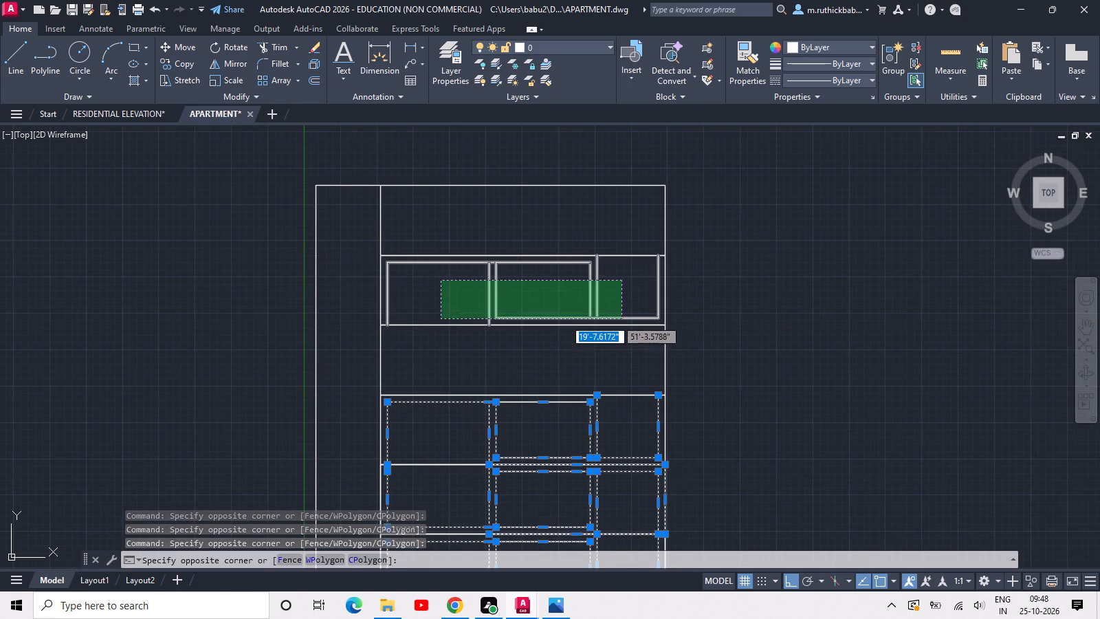
{"action": "key", "text": "Delete"}
Draw a rectangle about 29'-9" by 9'-10" in the second storey, from its bottom-left corner to its top line.
{"action": "middle_click_drag", "start_coordinate": [474, 327], "coordinate": [495, 181]}
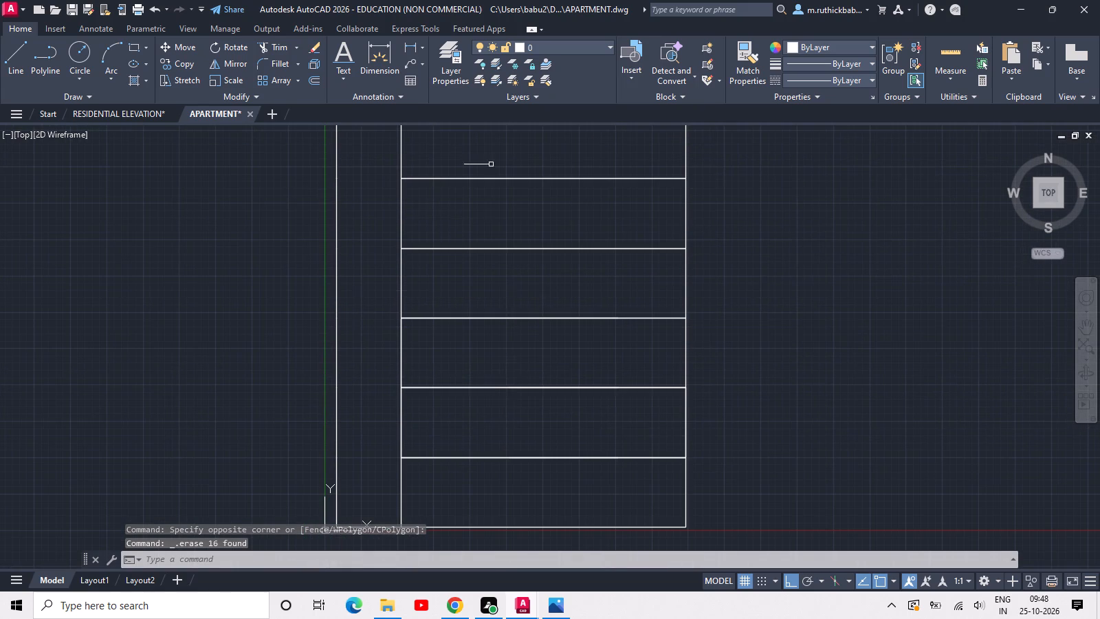
{"action": "key", "text": "r"}
{"action": "type", "text": "EC"}
{"action": "key", "text": "space"}
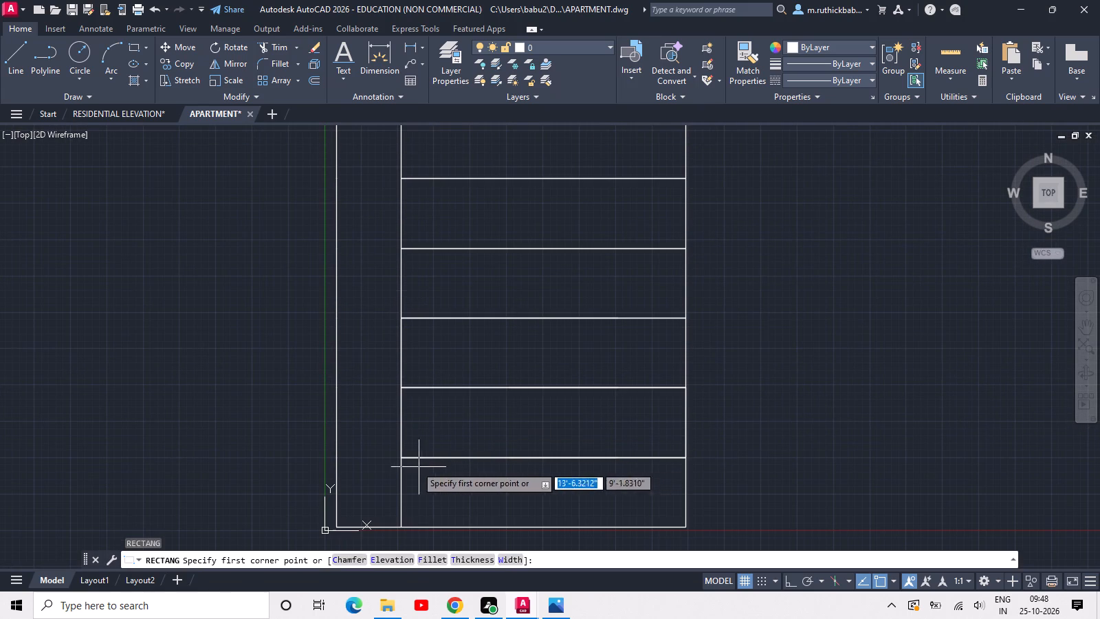
{"action": "left_click", "coordinate": [399, 461]}
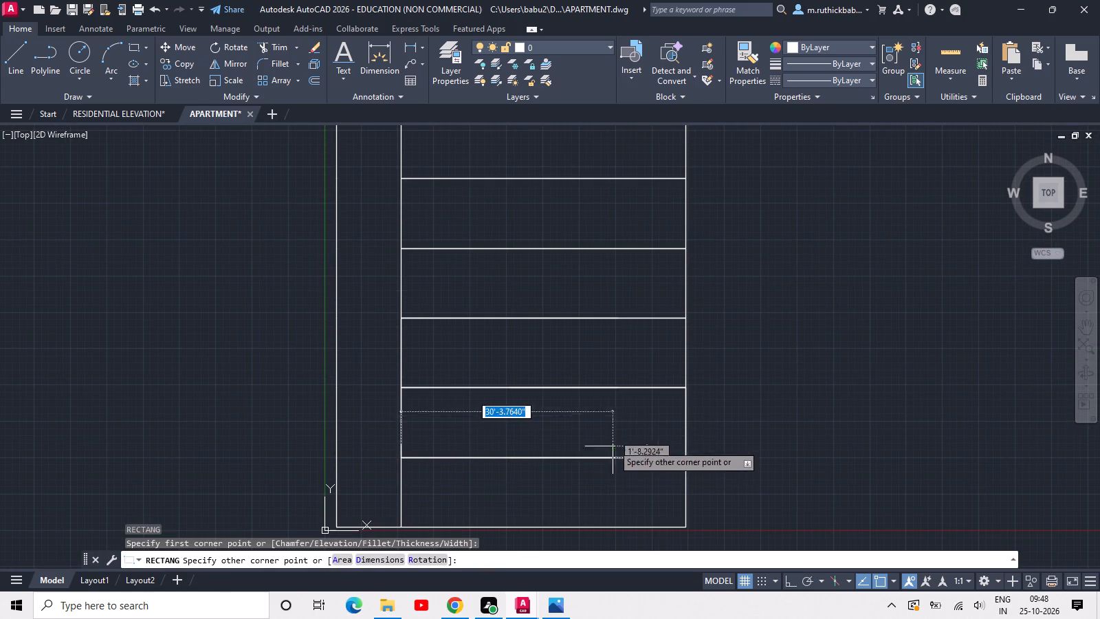
{"action": "left_click", "coordinate": [608, 389]}
Draw an overlapping rectangle from the midpoint of the first rectangle's bottom edge to the second storey's top-right corner.
{"action": "key", "text": "space"}
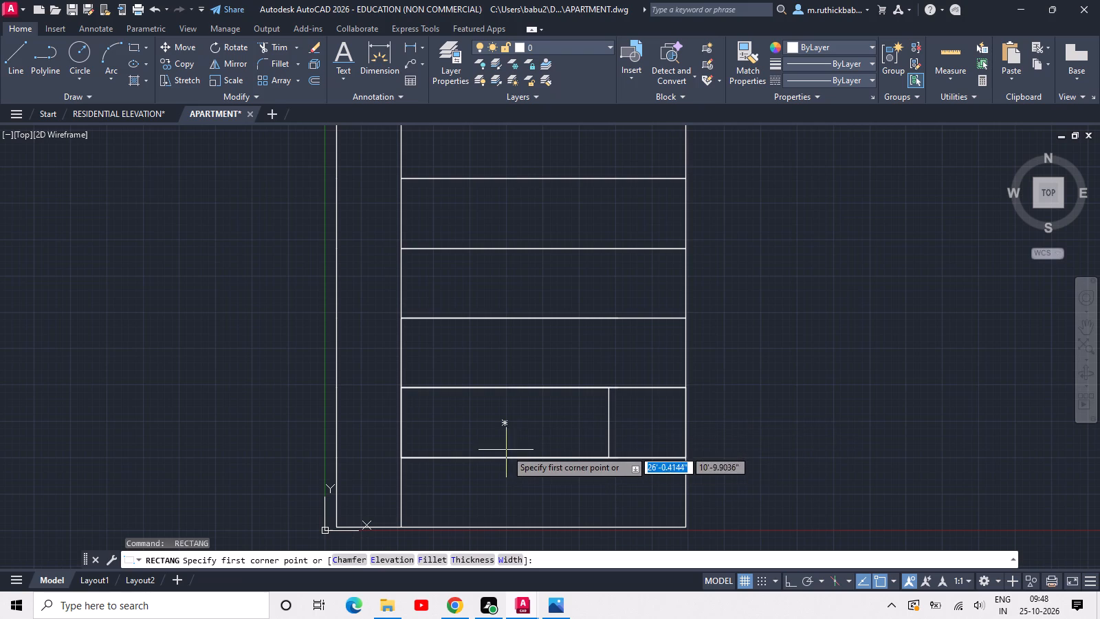
{"action": "left_click", "coordinate": [503, 420]}
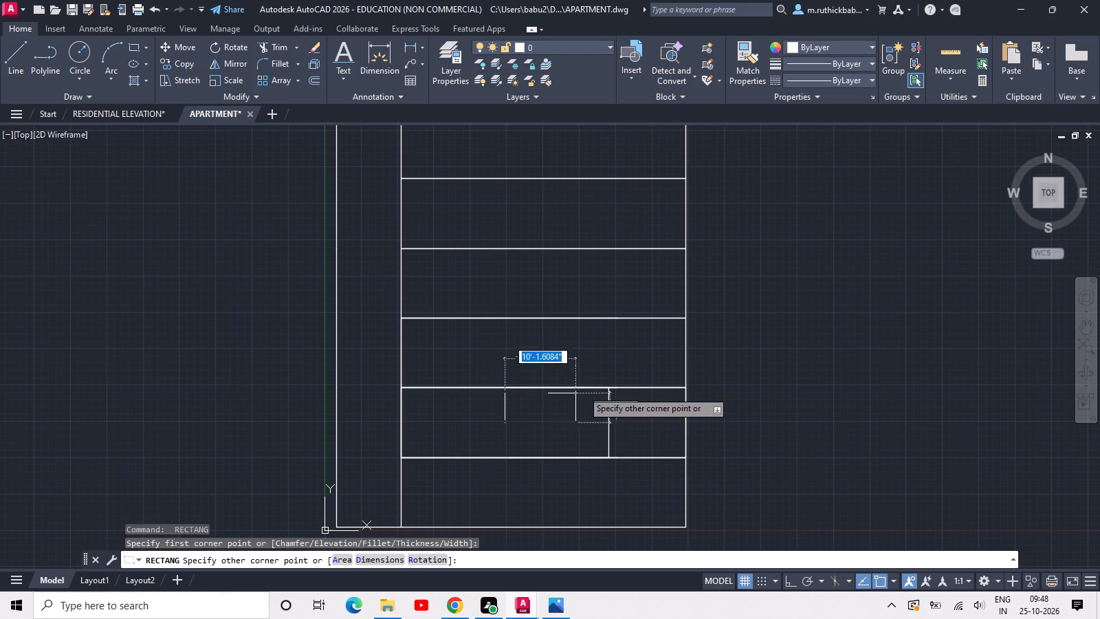
{"action": "key", "text": "Escape"}
{"action": "key", "text": "space"}
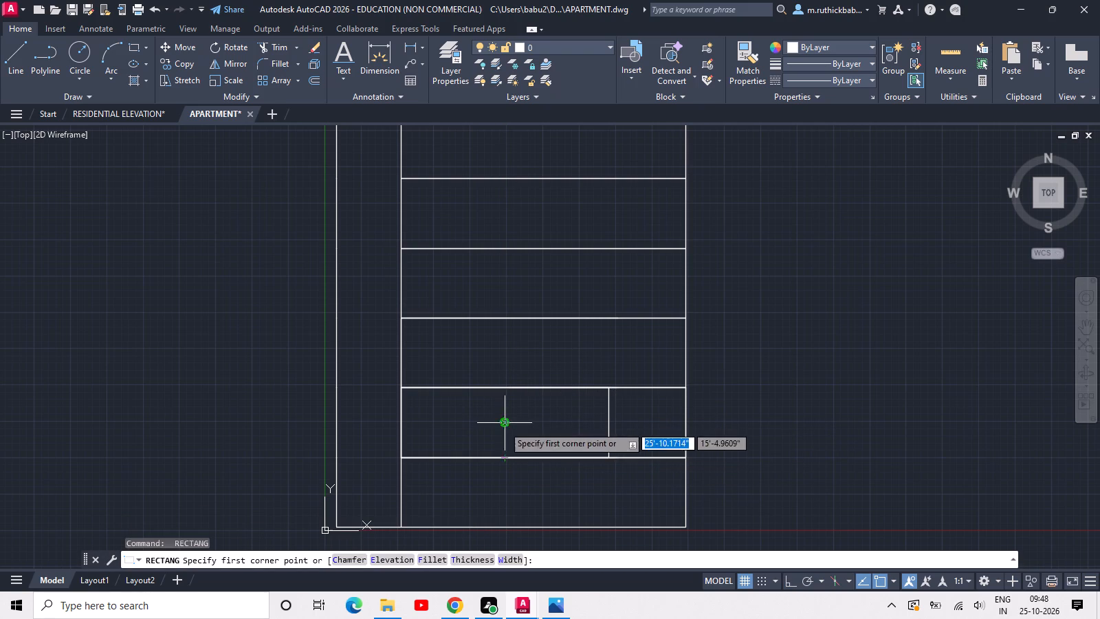
{"action": "left_click", "coordinate": [504, 458]}
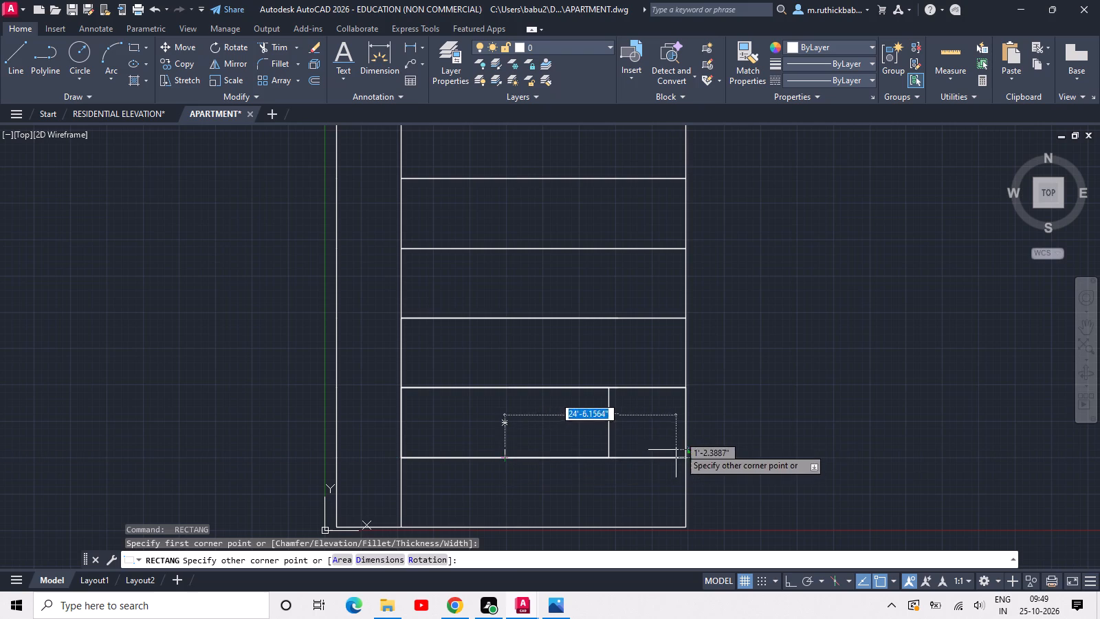
{"action": "left_click", "coordinate": [684, 387]}
{"action": "key", "text": "Escape"}
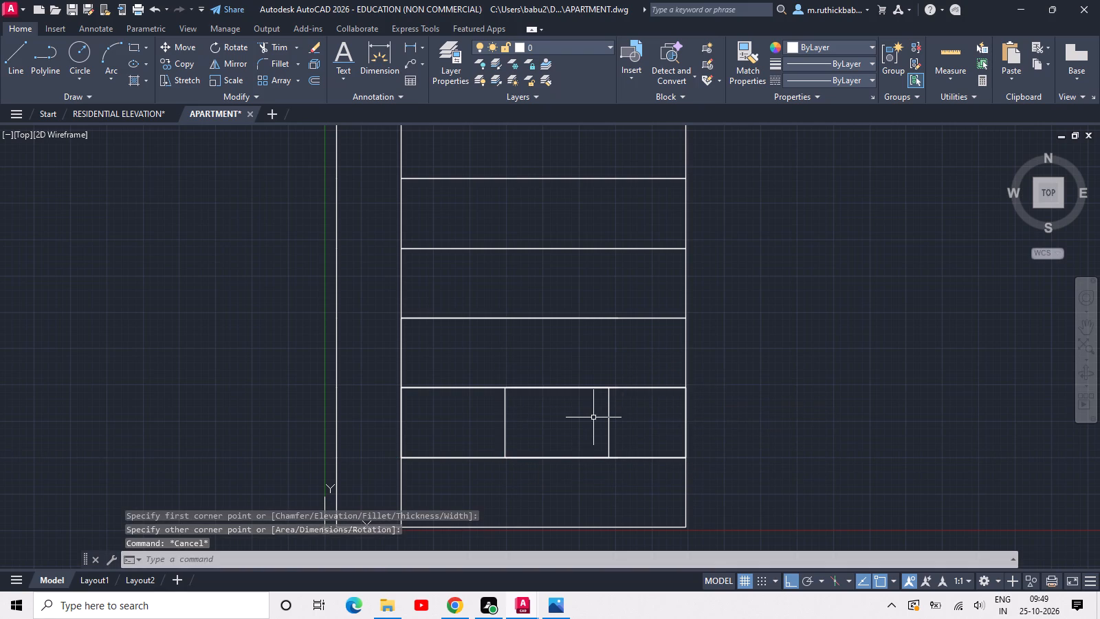
Offset both overlapping second-storey rectangles 9 inches inward.
{"action": "type", "text": "OFF"}
{"action": "key", "text": "space"}
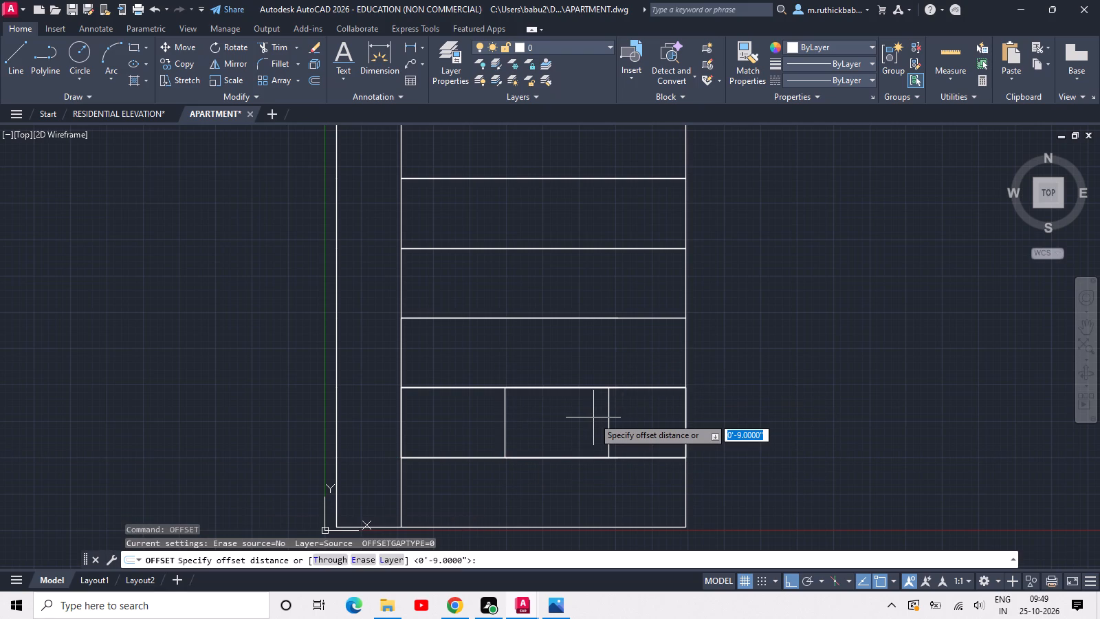
{"action": "type", "text": "9"}
{"action": "key", "text": "space"}
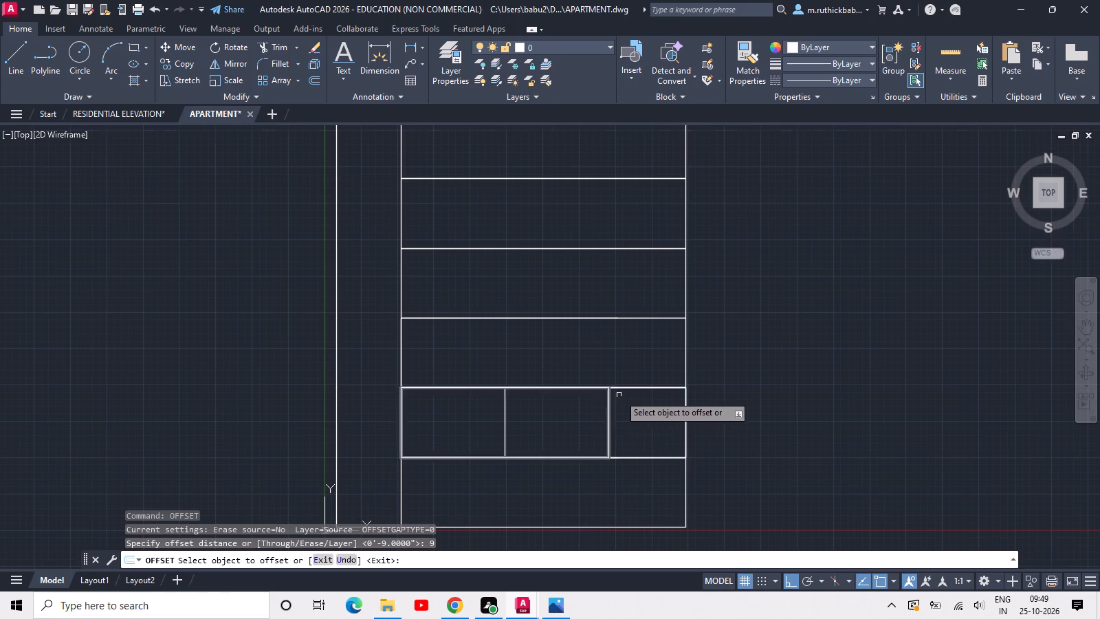
{"action": "scroll", "coordinate": [621, 395], "scroll_direction": "up", "scroll_amount": 2}
{"action": "left_click", "coordinate": [648, 380]}
{"action": "left_click", "coordinate": [650, 389]}
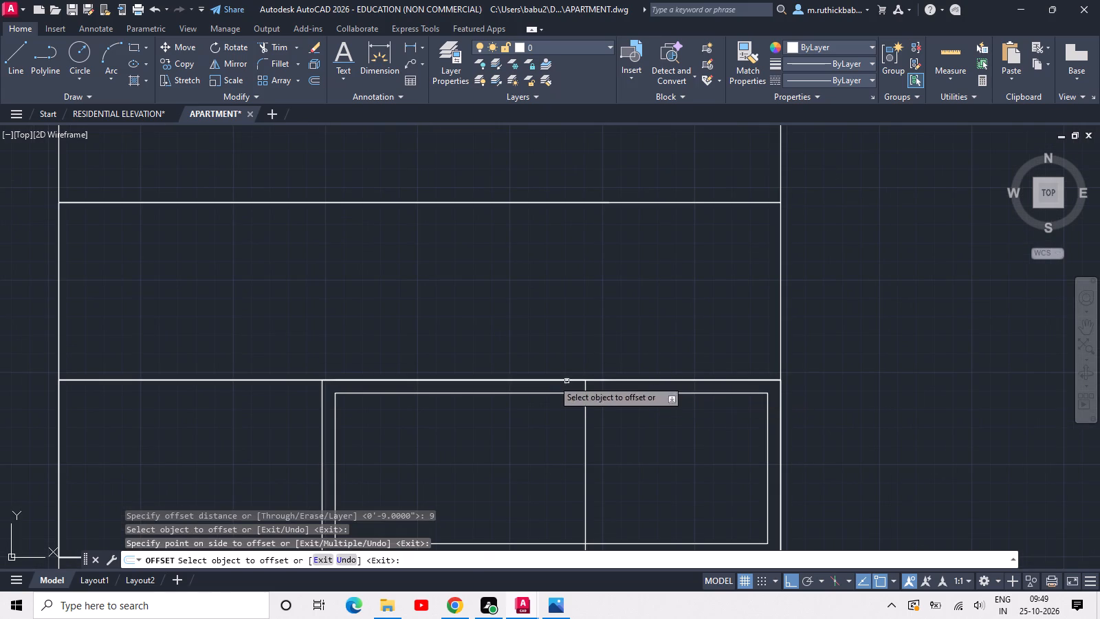
{"action": "left_click", "coordinate": [301, 380]}
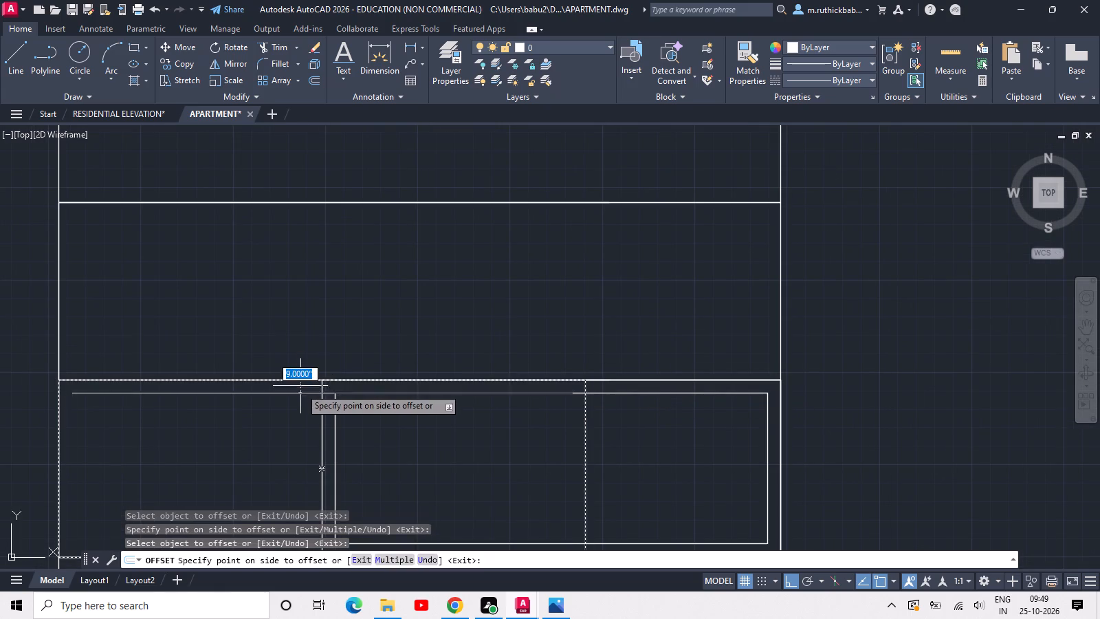
{"action": "left_click", "coordinate": [300, 391]}
Offset the two second-storey inner frames a further 12 inches inward.
{"action": "middle_click_drag", "start_coordinate": [306, 392], "coordinate": [458, 312]}
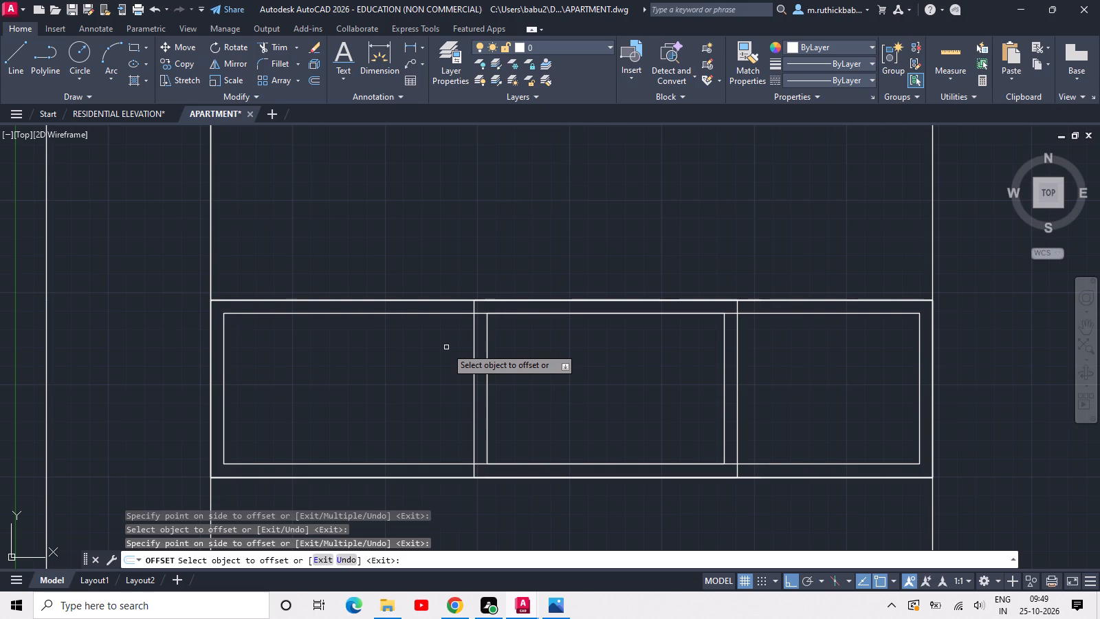
{"action": "left_click", "coordinate": [413, 313]}
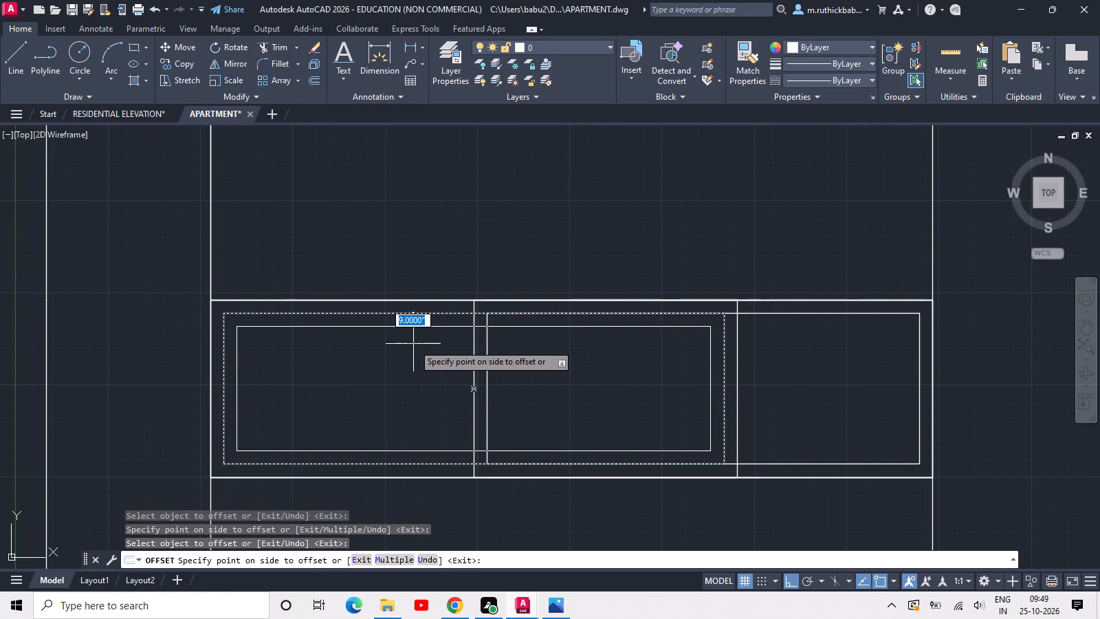
{"action": "type", "text": "12"}
{"action": "key", "text": "space"}
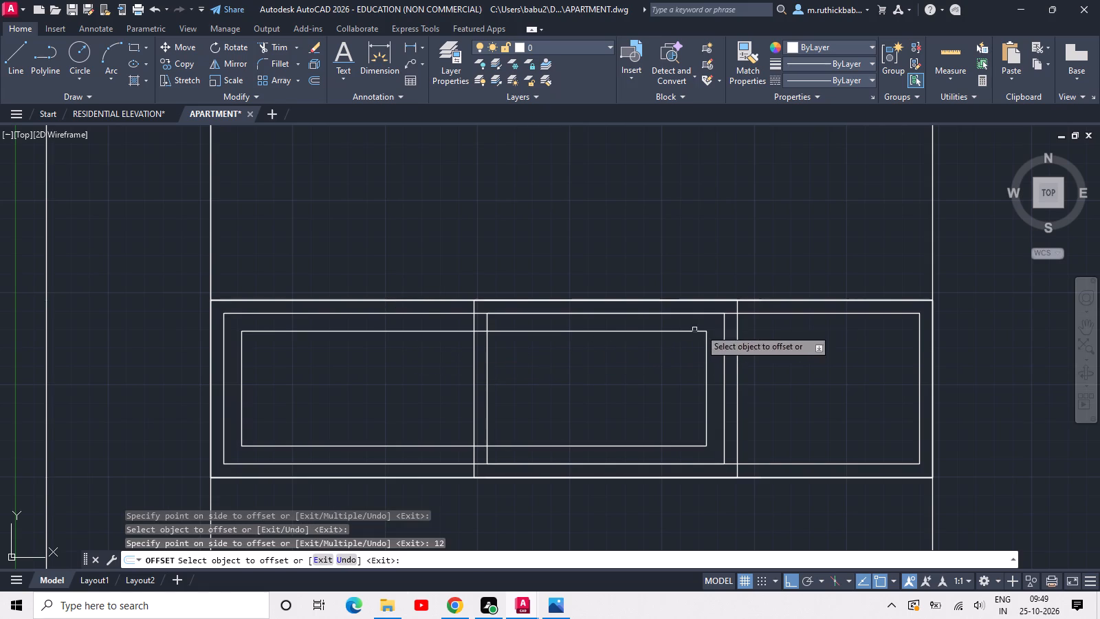
{"action": "left_click", "coordinate": [800, 314]}
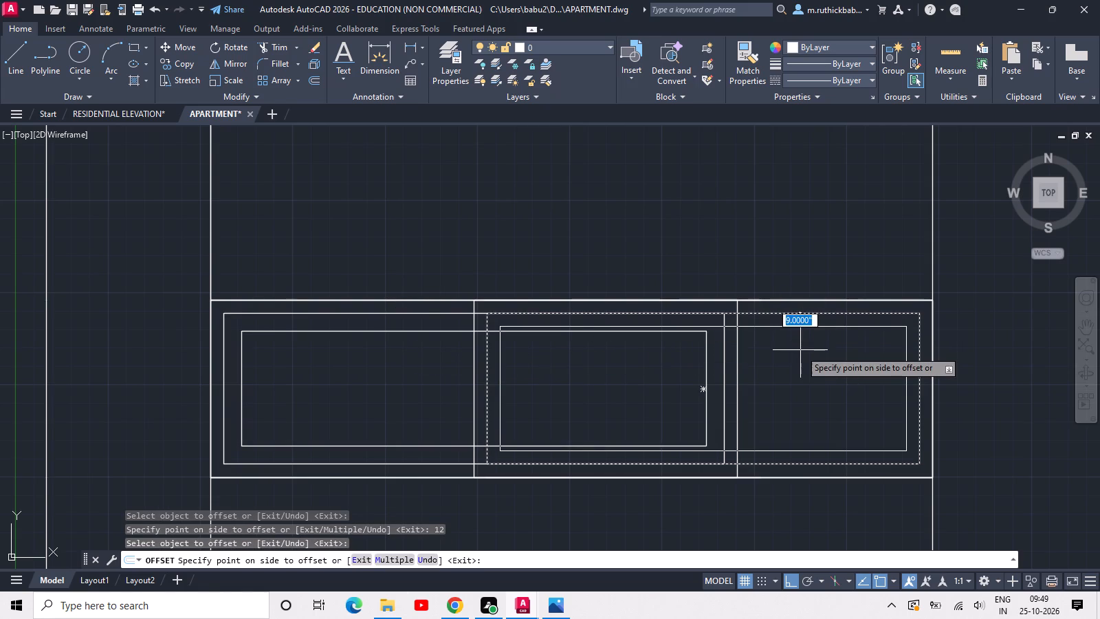
{"action": "type", "text": "12"}
{"action": "key", "text": "space"}
{"action": "key", "text": "Escape"}
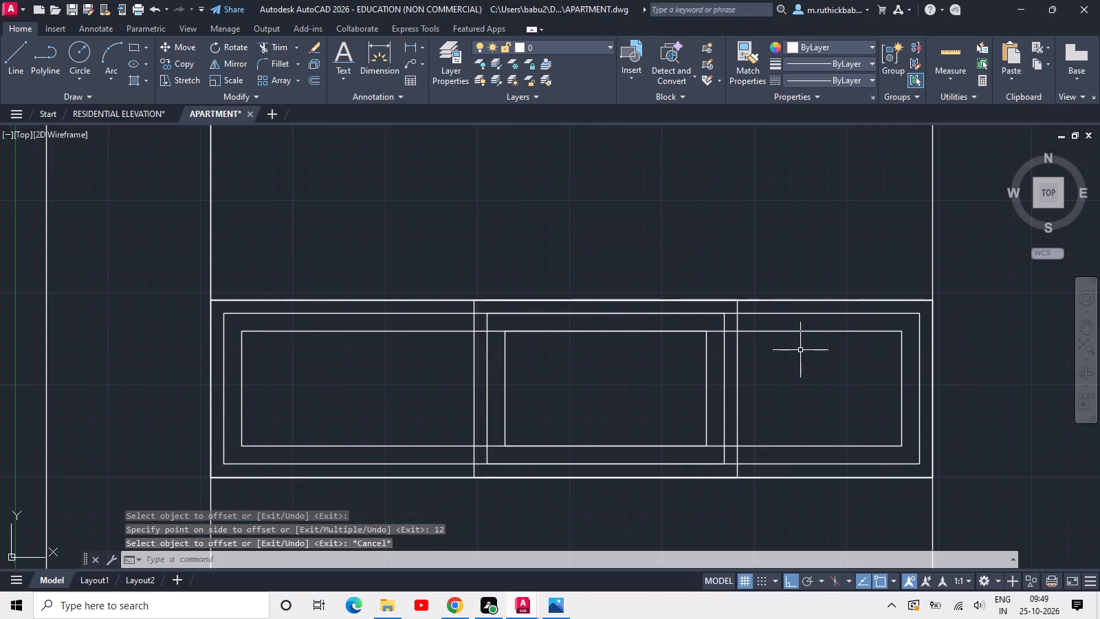
Trim the second storey's two outer divider lines above and below the 9-inch inner frames.
{"action": "key", "text": "t"}
{"action": "key", "text": "r"}
{"action": "key", "text": "space"}
{"action": "key", "text": "space"}
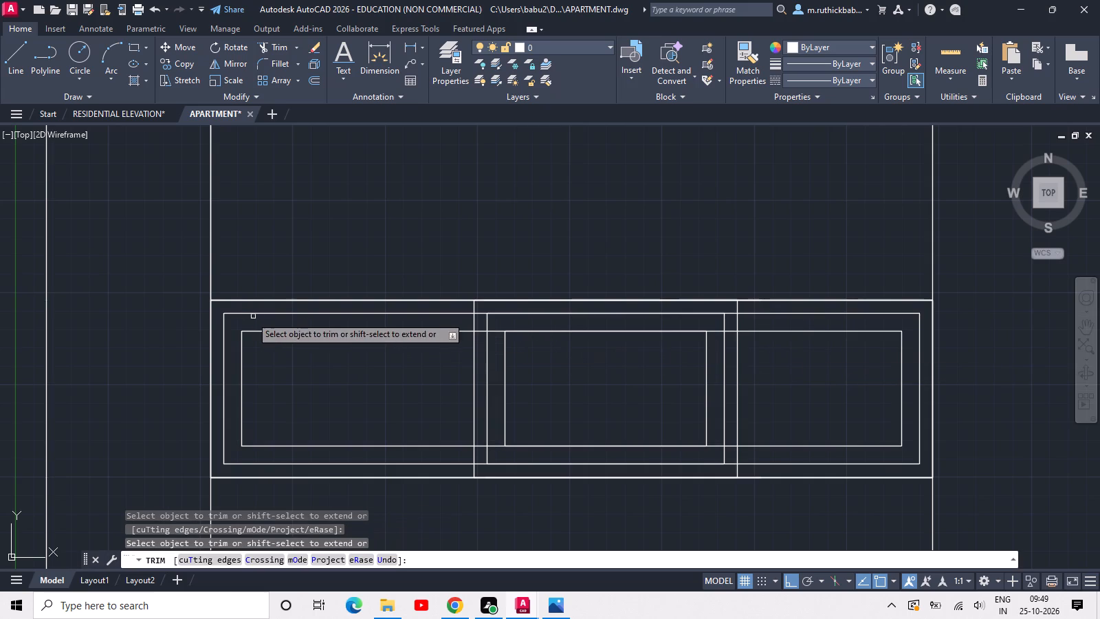
{"action": "left_click", "coordinate": [230, 309]}
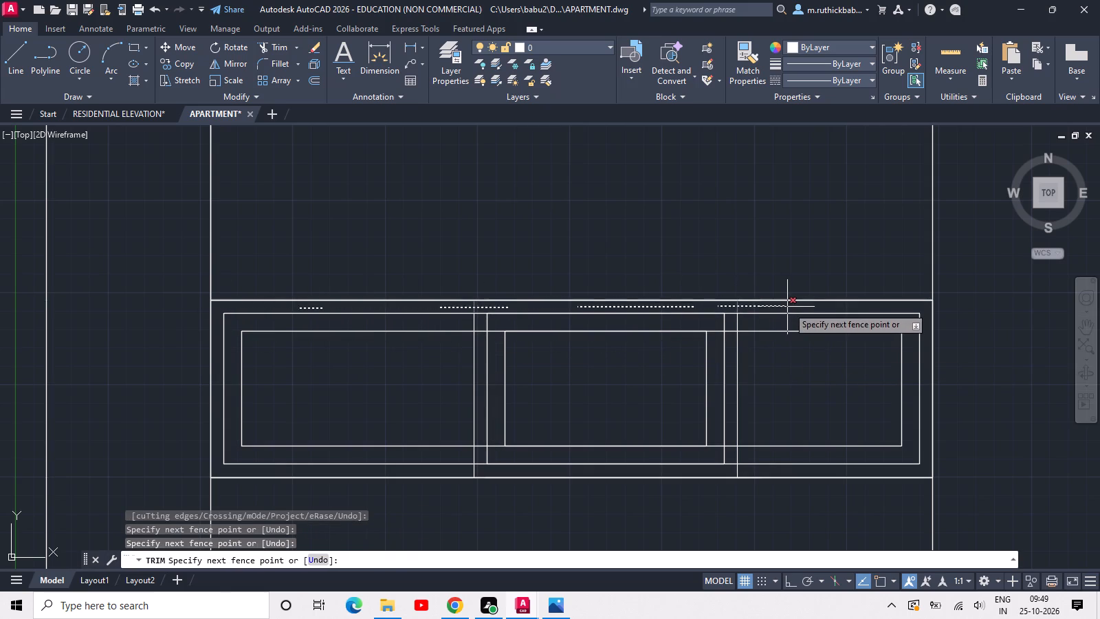
{"action": "left_click", "coordinate": [788, 307]}
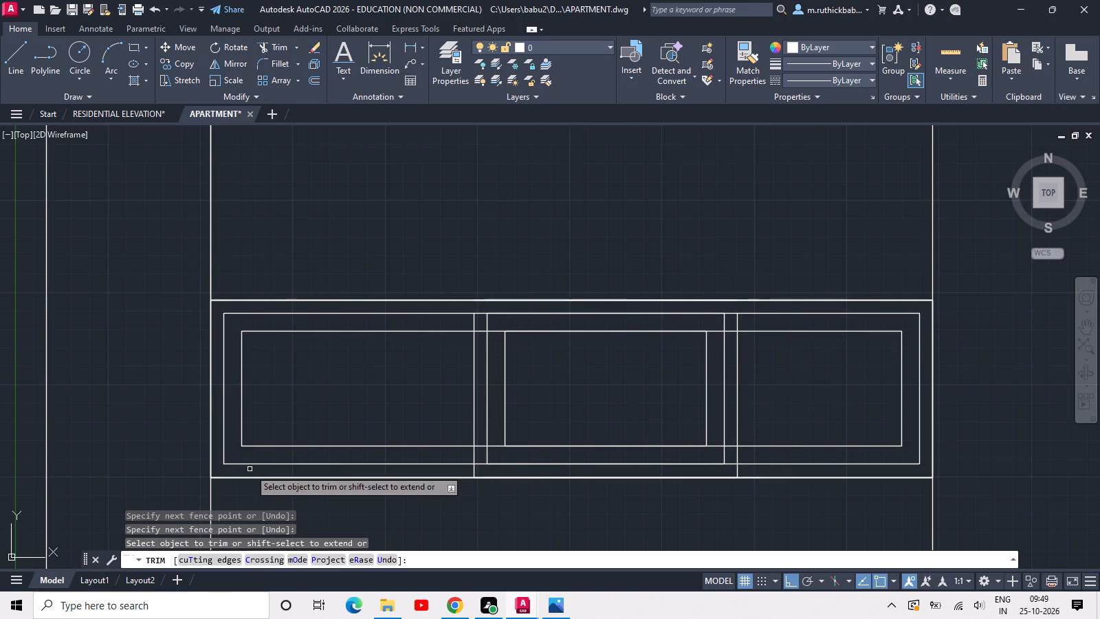
{"action": "left_click", "coordinate": [250, 469]}
{"action": "left_click", "coordinate": [782, 474]}
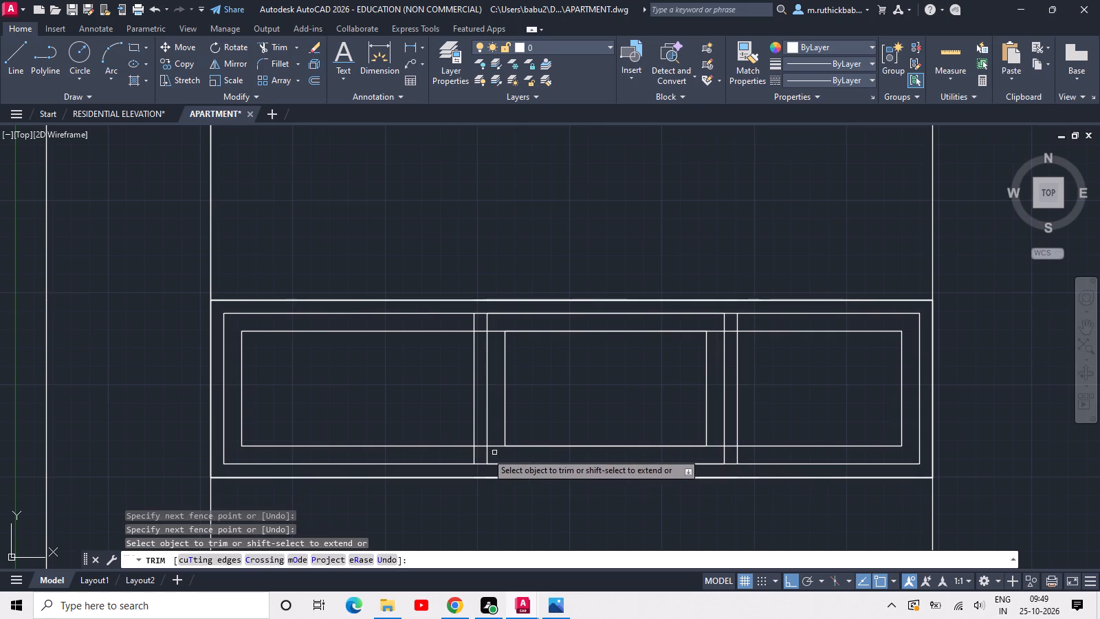
Trim the bottom edge of the left bay's 12-inch inner frame and the top edges of both right-bay frames on the second storey.
{"action": "left_click", "coordinate": [333, 425]}
{"action": "left_click", "coordinate": [340, 454]}
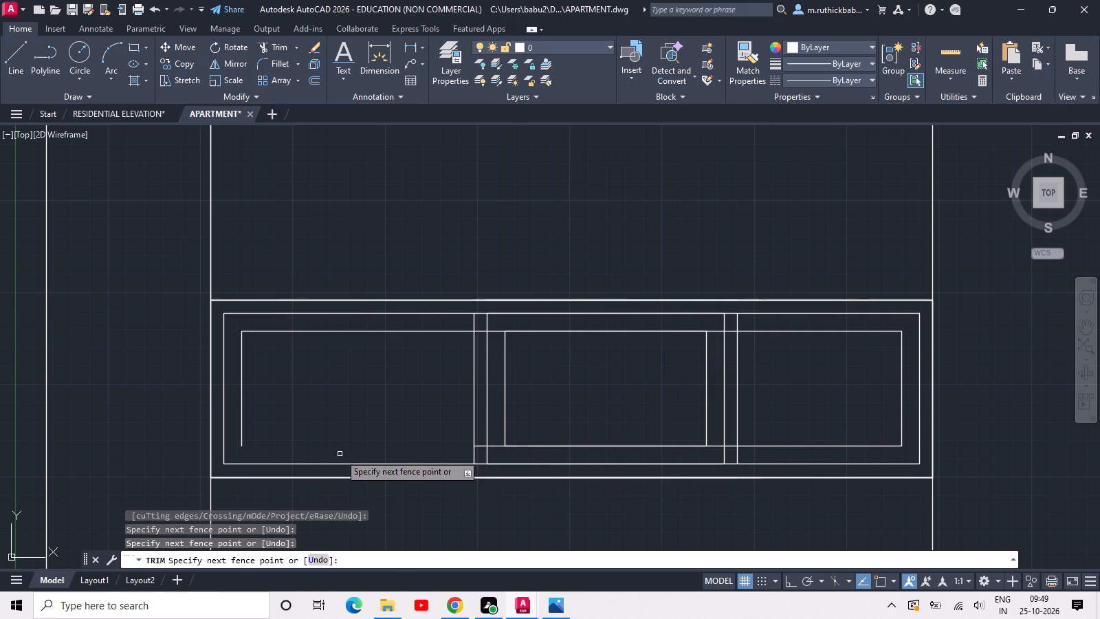
{"action": "left_click", "coordinate": [782, 339]}
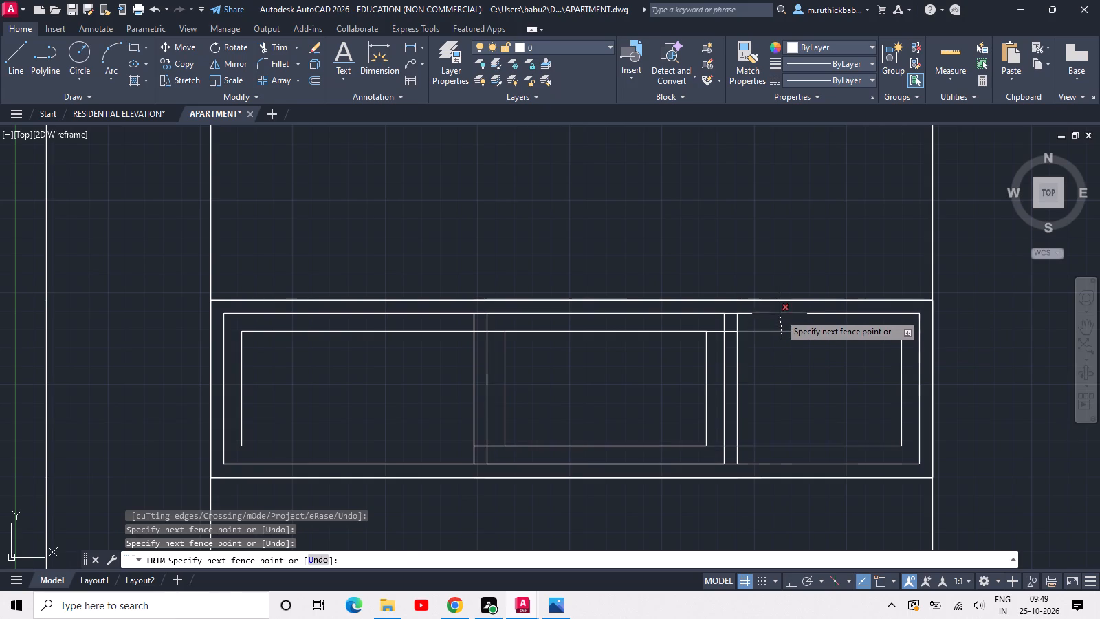
{"action": "left_click", "coordinate": [784, 306]}
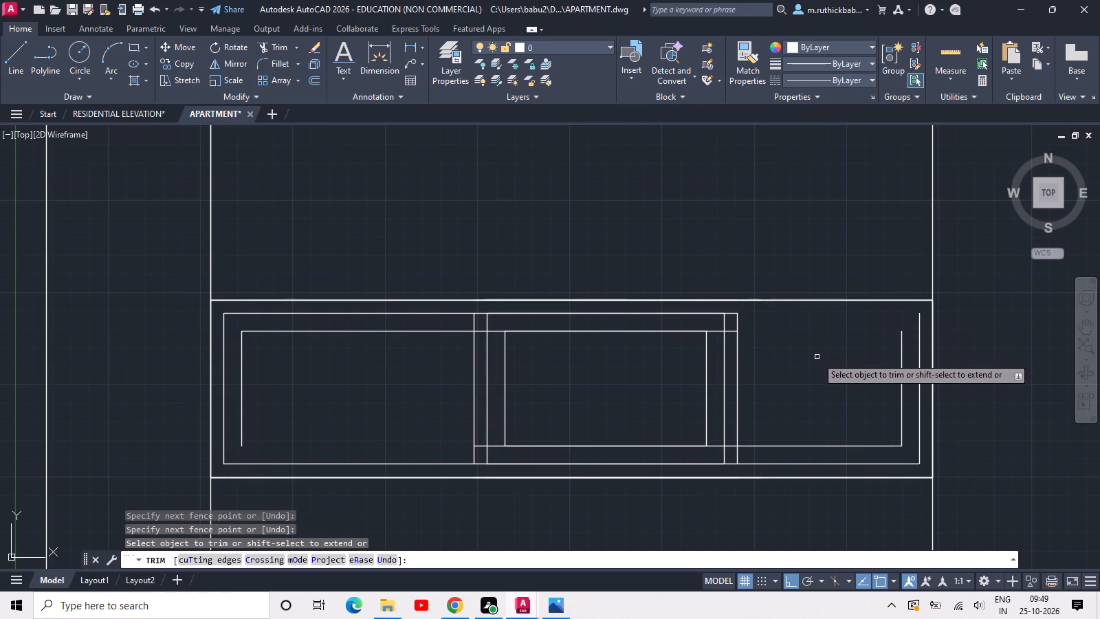
Trim the inner frame's top edge between the middle and right bays and the divider line just left of the right bay.
{"action": "left_click", "coordinate": [720, 319]}
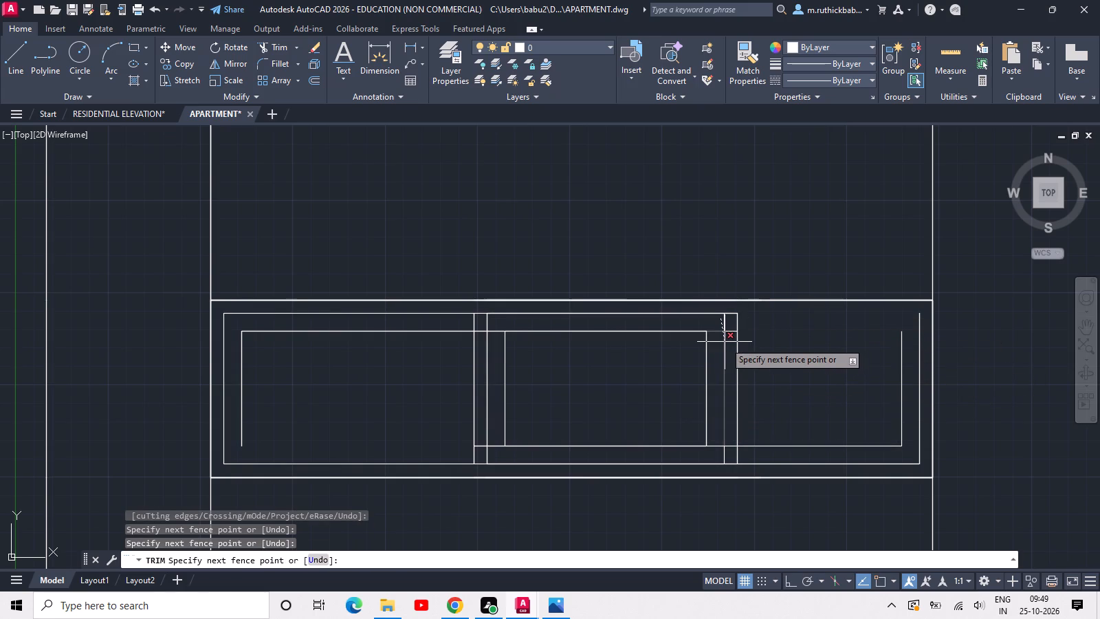
{"action": "left_click", "coordinate": [727, 344]}
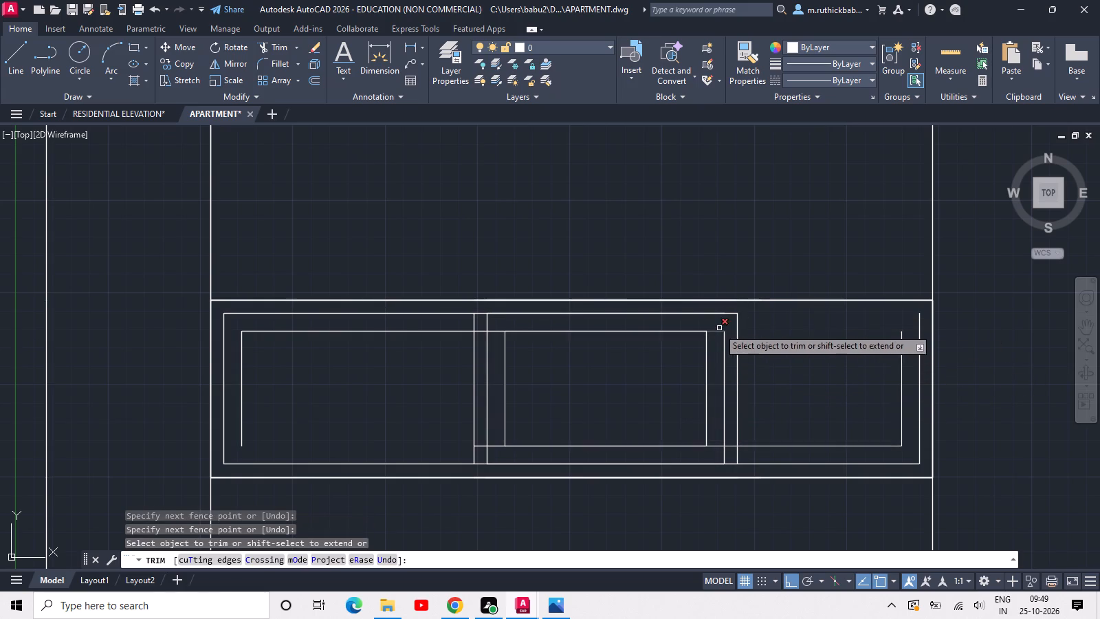
{"action": "left_click", "coordinate": [714, 333]}
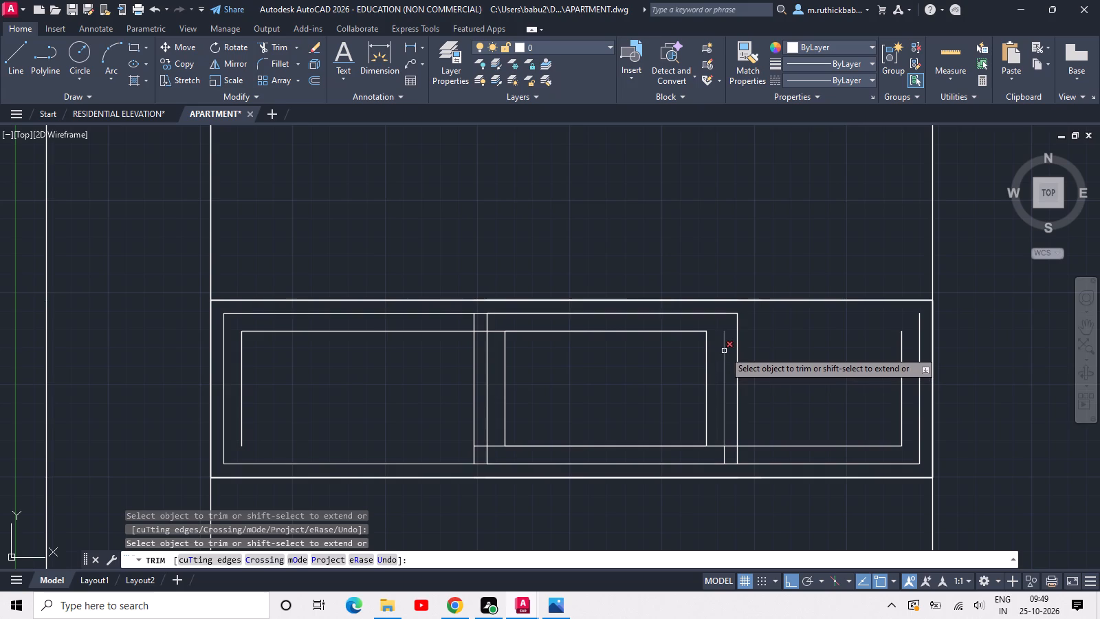
{"action": "left_click", "coordinate": [724, 351]}
Trim the overlapping horizontal frame edges and divider line segments between the second storey's left and middle bays.
{"action": "left_click", "coordinate": [492, 339]}
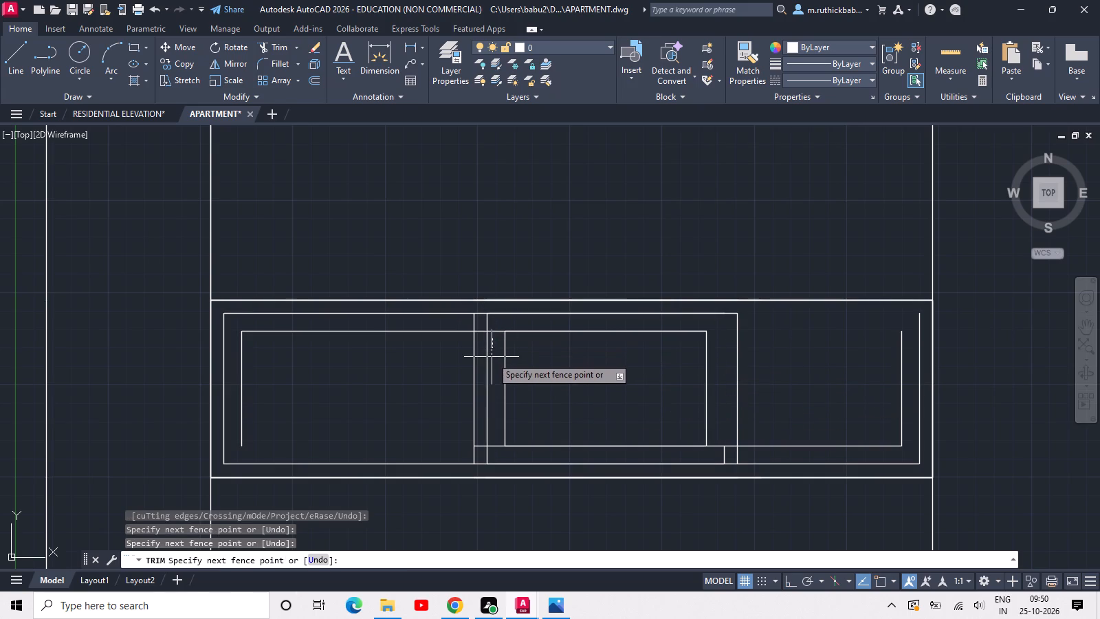
{"action": "left_click", "coordinate": [486, 326]}
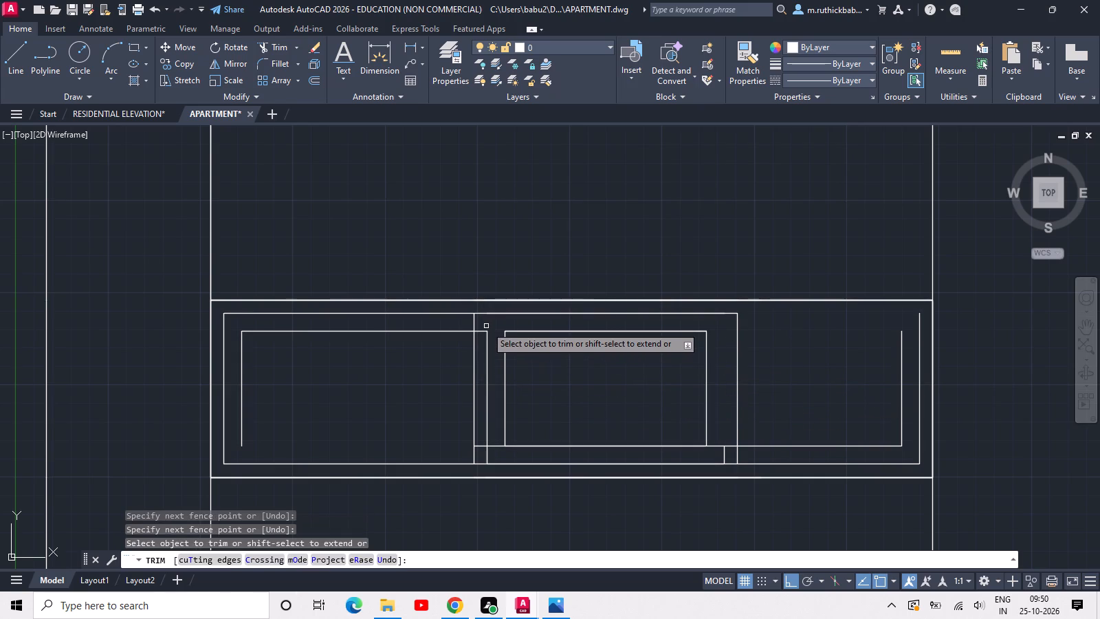
{"action": "left_click", "coordinate": [484, 325]}
{"action": "left_click", "coordinate": [487, 358]}
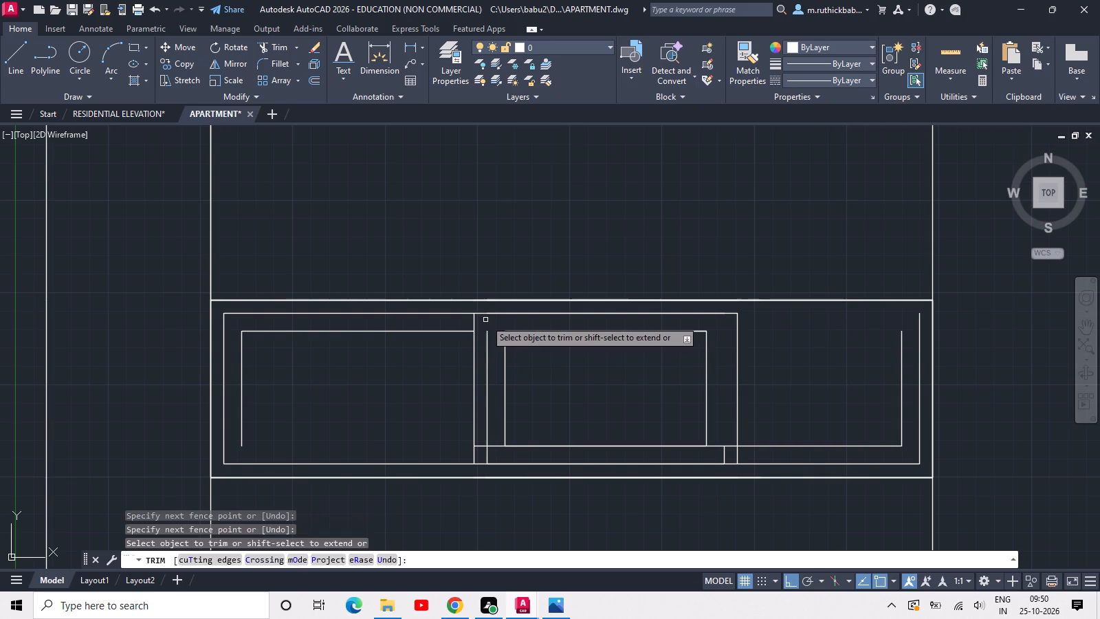
{"action": "left_click", "coordinate": [485, 320]}
{"action": "left_click", "coordinate": [461, 319]}
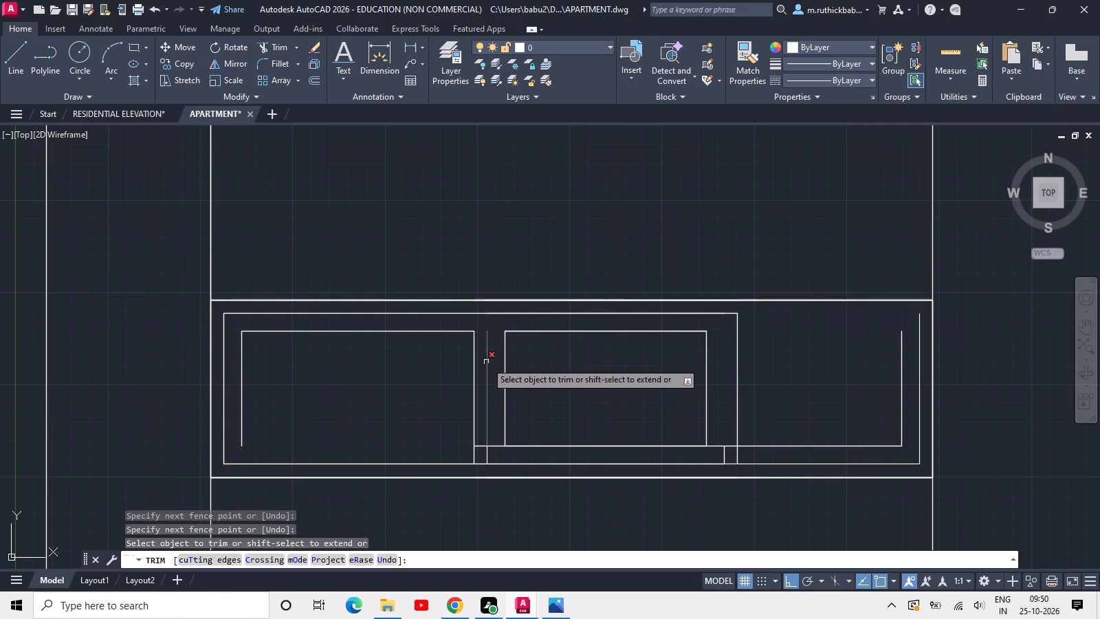
{"action": "left_click", "coordinate": [486, 362]}
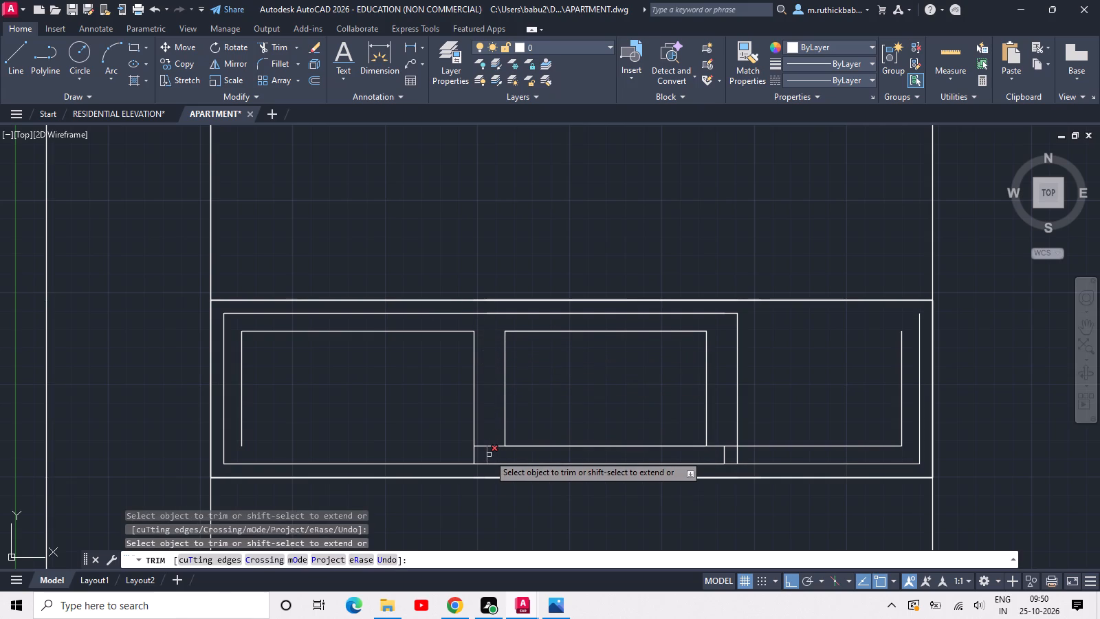
{"action": "left_click", "coordinate": [489, 455]}
{"action": "left_click", "coordinate": [494, 424]}
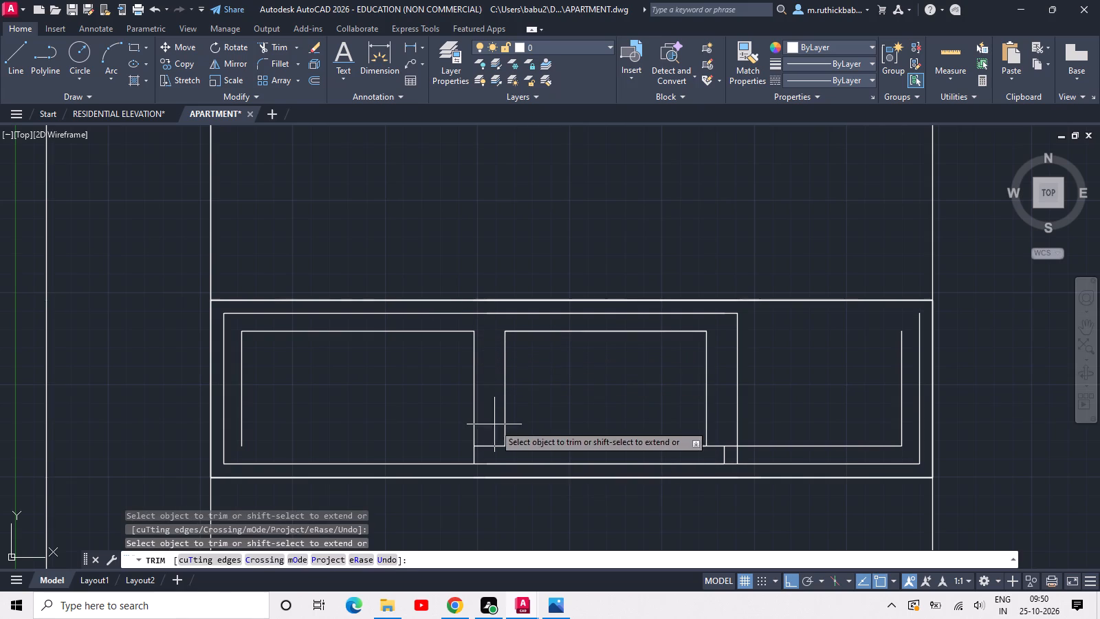
{"action": "left_click", "coordinate": [490, 455]}
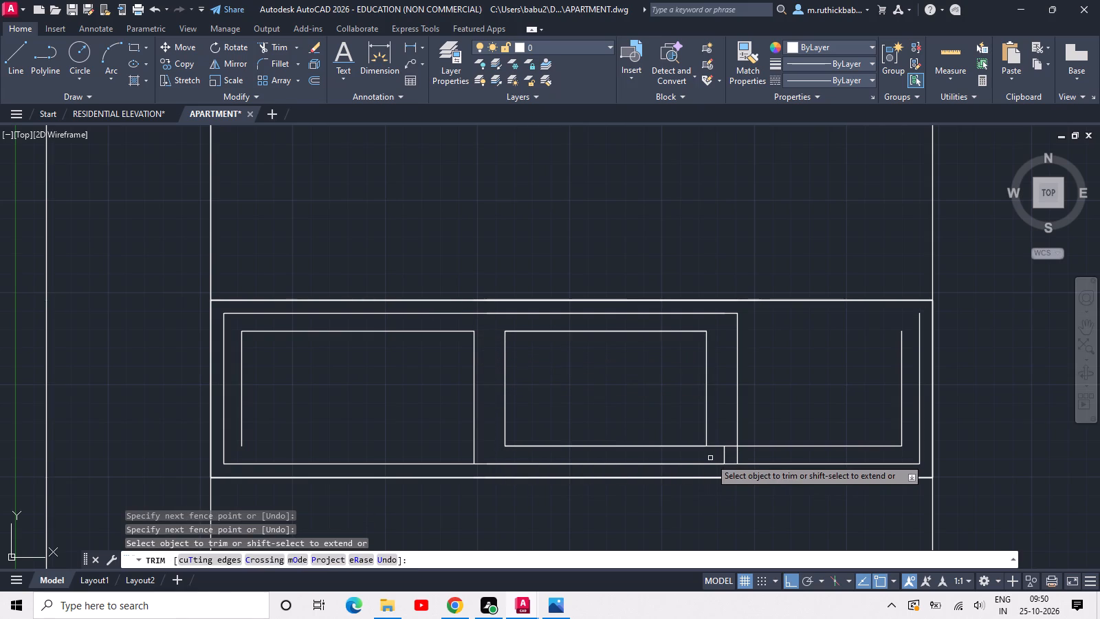
Trim the two divider stubs below the 12-inch inner frame between the middle and right bays.
{"action": "left_click", "coordinate": [710, 457]}
{"action": "left_click", "coordinate": [763, 454]}
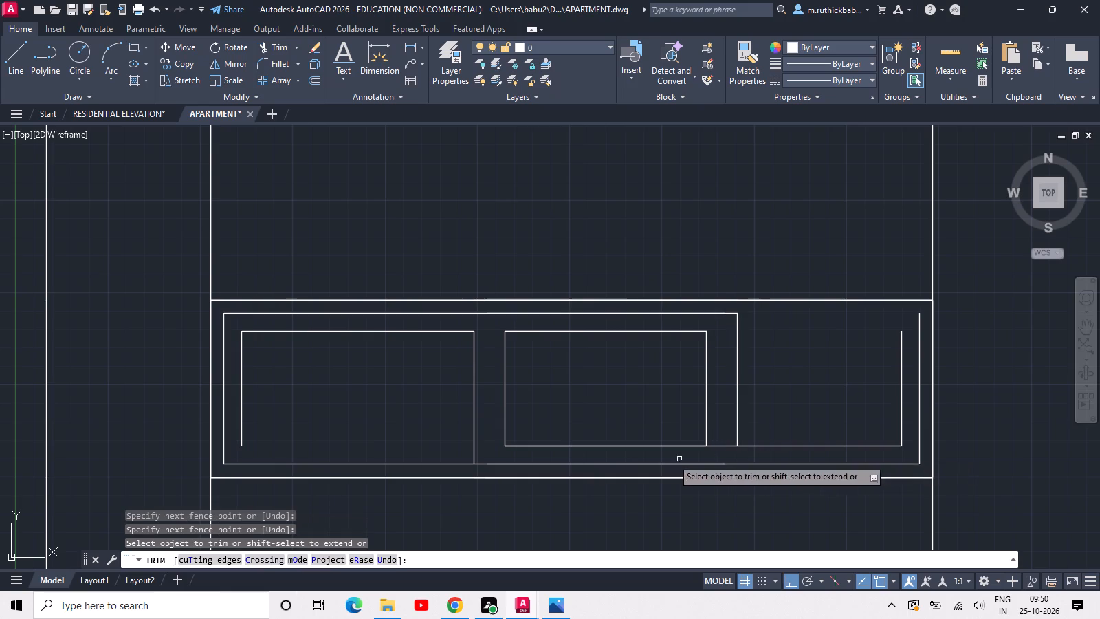
{"action": "key", "text": "Escape"}
{"action": "key", "text": "Escape"}
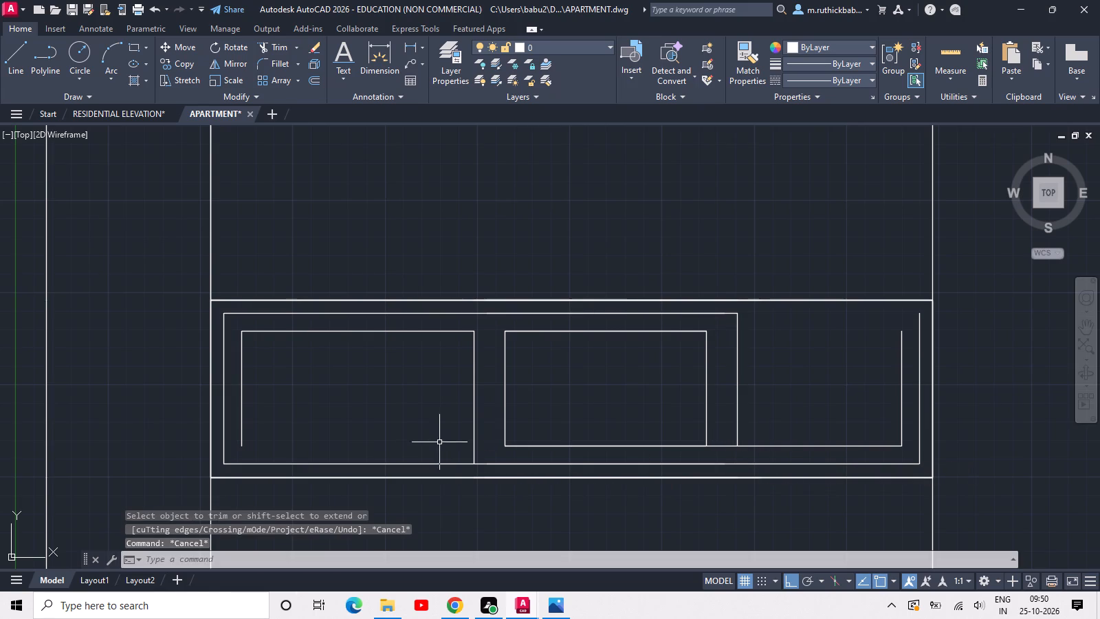
Extend the left bay's inner left edge down to the outer frame and the right bay's two right edges up to the storey line.
{"action": "type", "text": "EX"}
{"action": "key", "text": "space"}
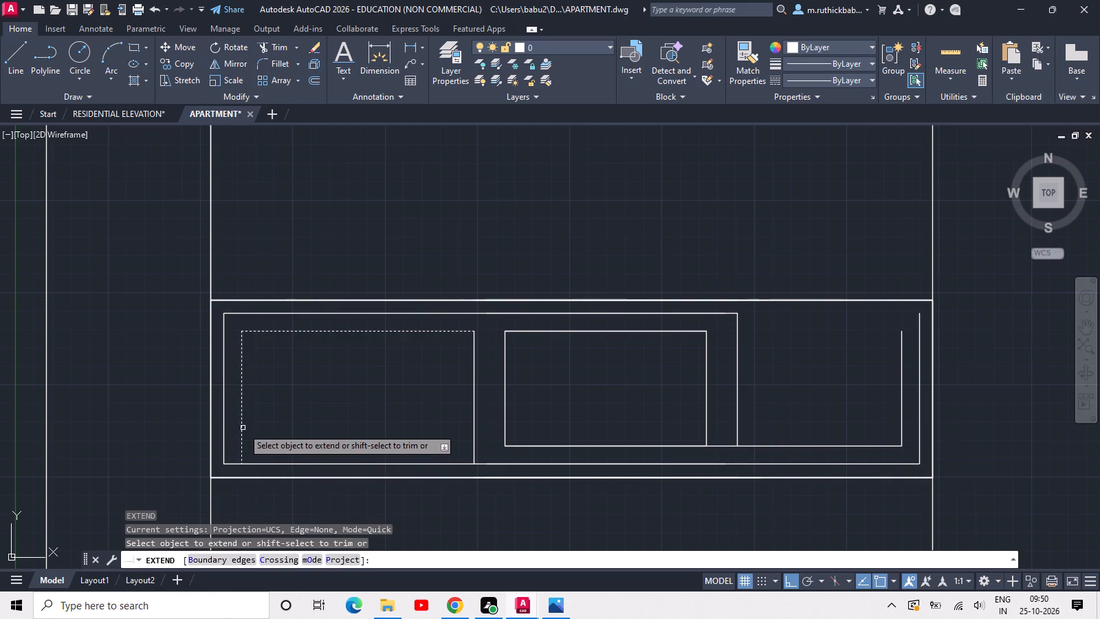
{"action": "left_click", "coordinate": [243, 428]}
{"action": "left_click", "coordinate": [236, 423]}
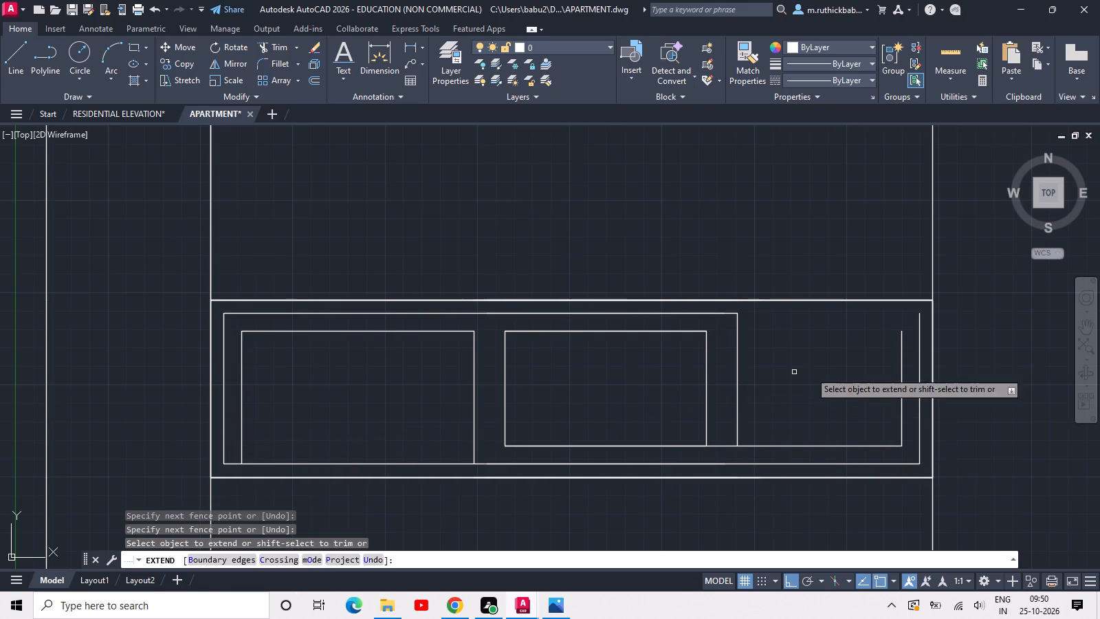
{"action": "left_click", "coordinate": [890, 366]}
{"action": "left_click", "coordinate": [932, 345]}
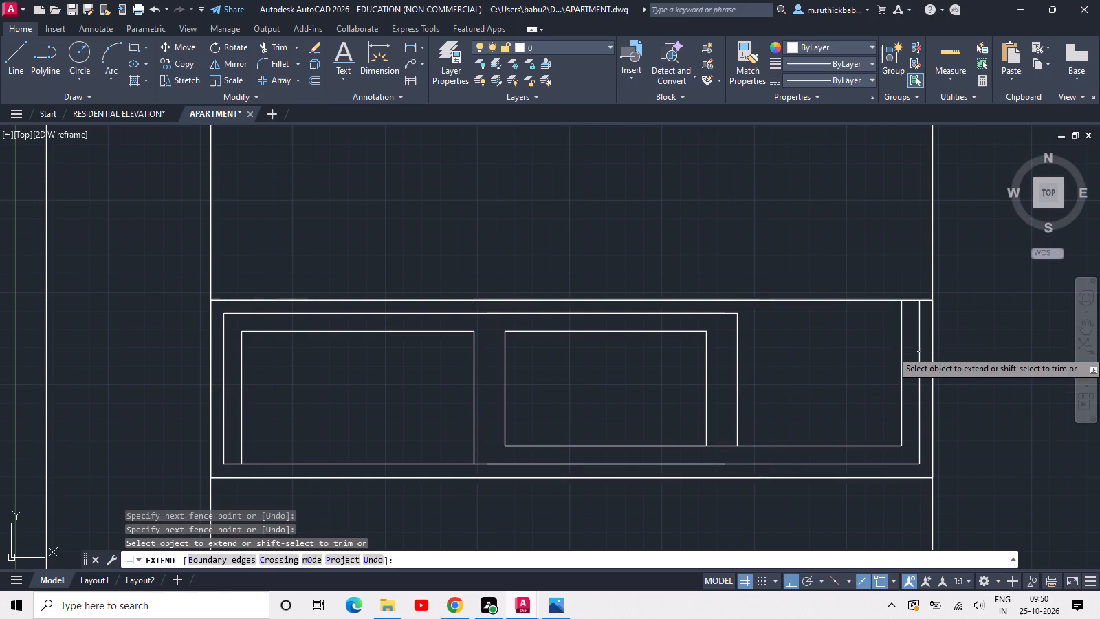
{"action": "key", "text": "Escape"}
Extend the top edge of the left bay's inner frame to the middle bay's frame.
{"action": "scroll", "coordinate": [780, 407], "scroll_direction": "down", "scroll_amount": 2}
{"action": "scroll", "coordinate": [764, 428], "scroll_direction": "up", "scroll_amount": 1}
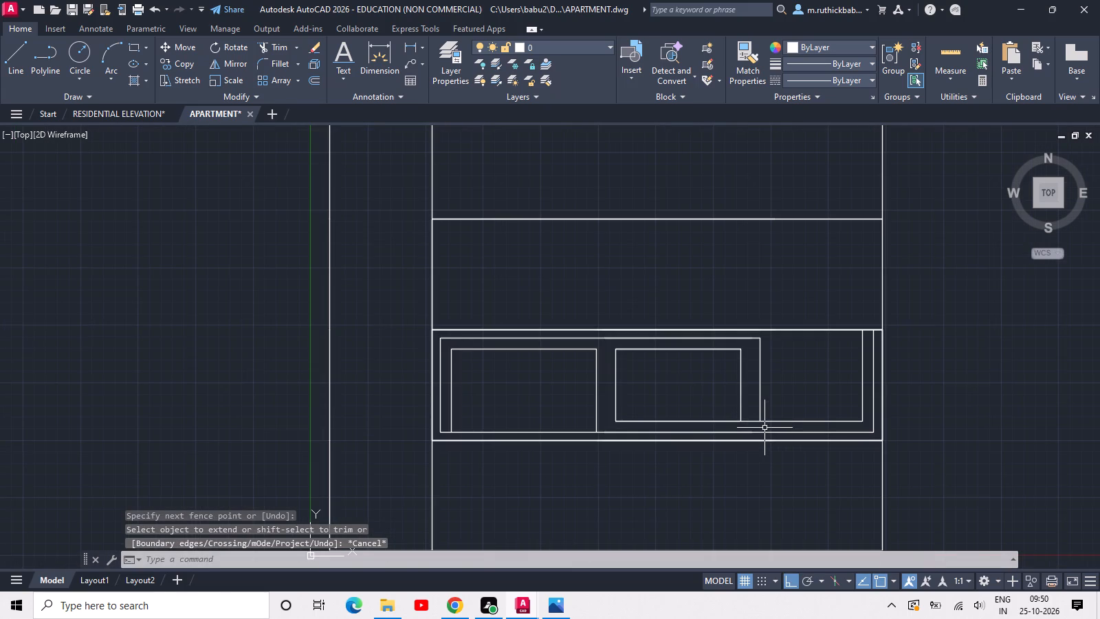
{"action": "scroll", "coordinate": [727, 411], "scroll_direction": "up", "scroll_amount": 1}
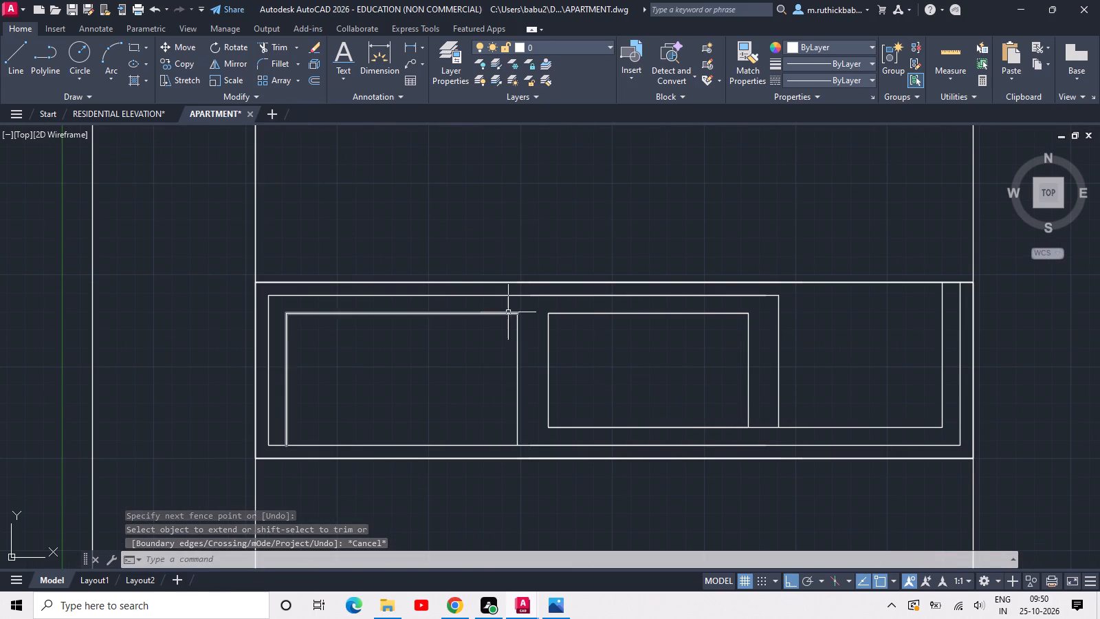
{"action": "scroll", "coordinate": [517, 307], "scroll_direction": "up", "scroll_amount": 1}
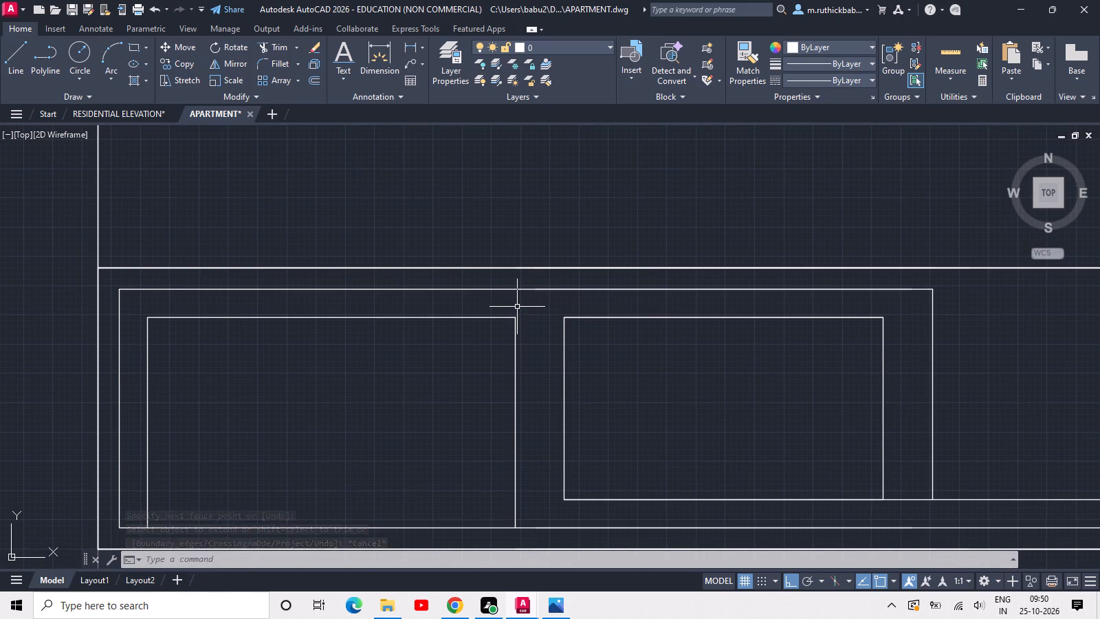
{"action": "type", "text": "EX"}
{"action": "key", "text": "space"}
{"action": "left_click", "coordinate": [503, 319]}
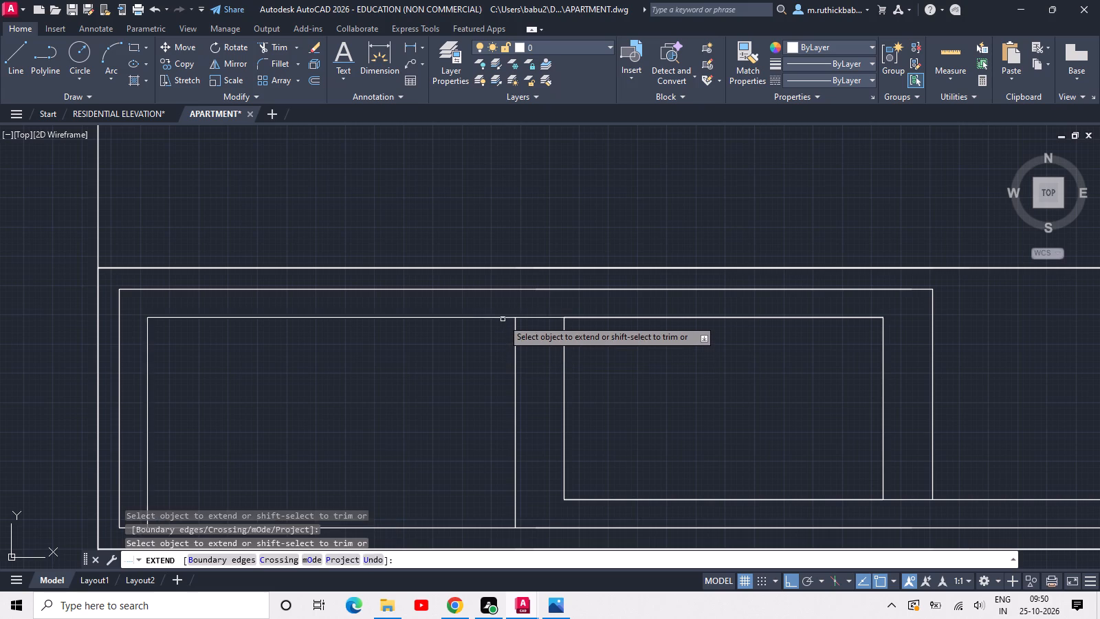
{"action": "key", "text": "Escape"}
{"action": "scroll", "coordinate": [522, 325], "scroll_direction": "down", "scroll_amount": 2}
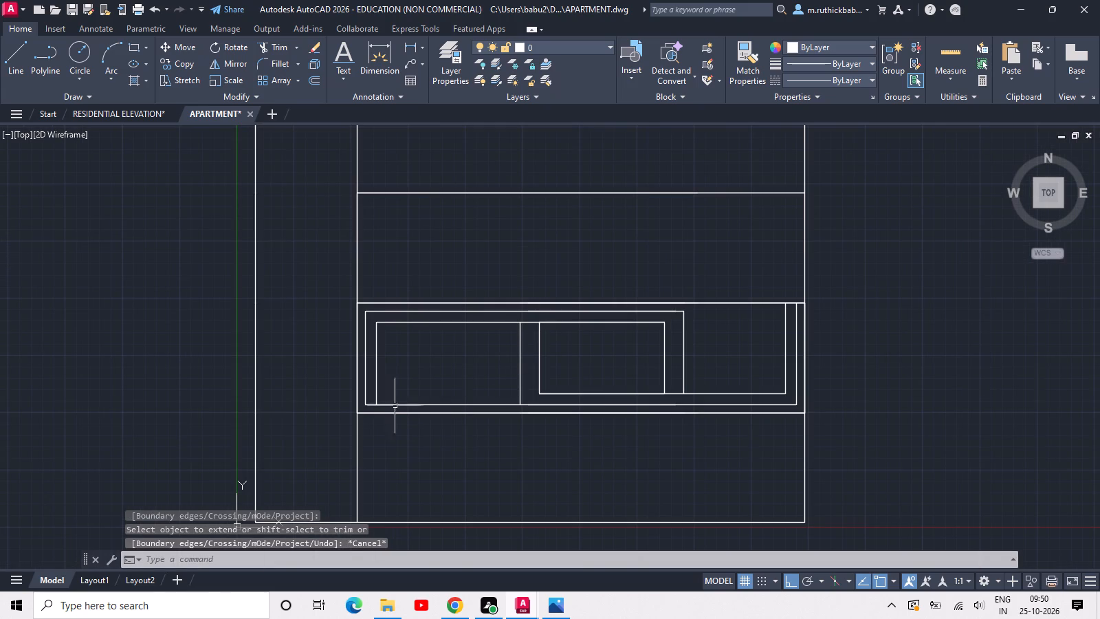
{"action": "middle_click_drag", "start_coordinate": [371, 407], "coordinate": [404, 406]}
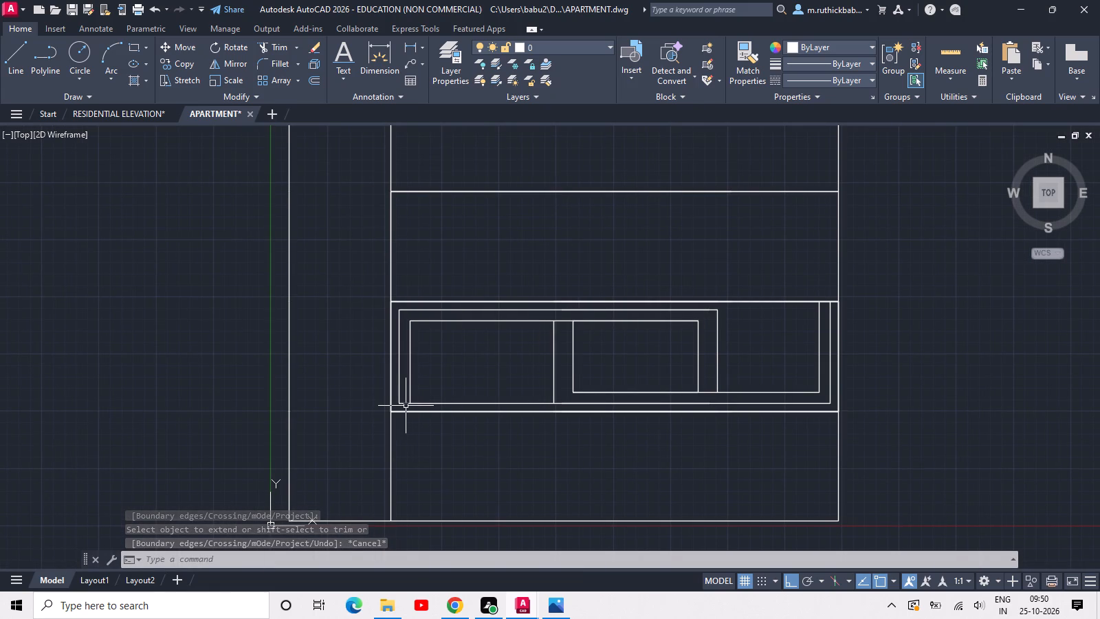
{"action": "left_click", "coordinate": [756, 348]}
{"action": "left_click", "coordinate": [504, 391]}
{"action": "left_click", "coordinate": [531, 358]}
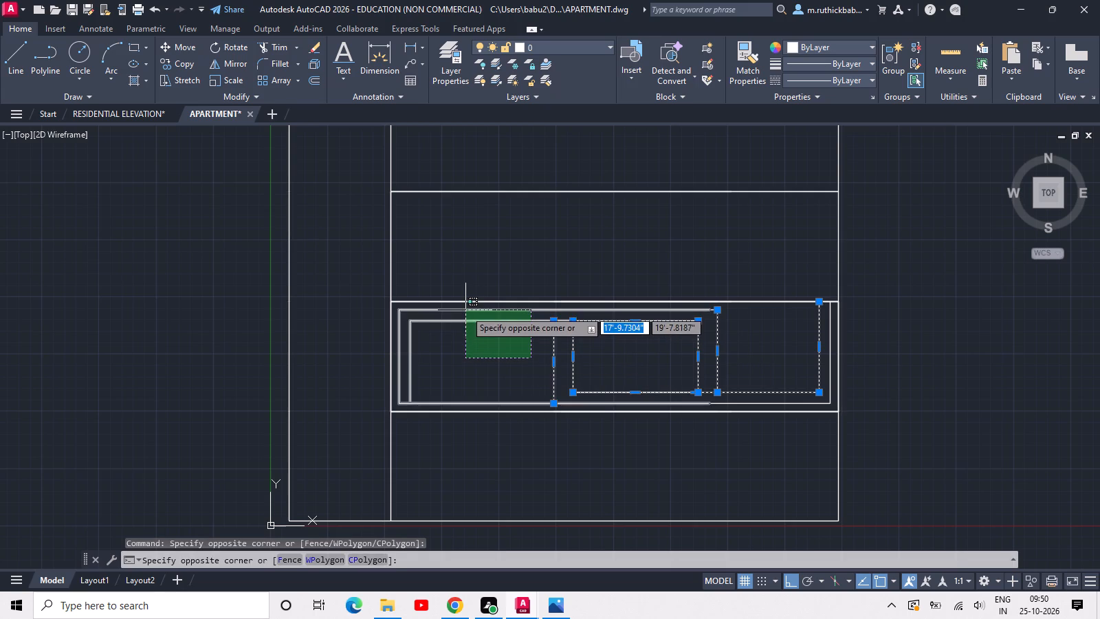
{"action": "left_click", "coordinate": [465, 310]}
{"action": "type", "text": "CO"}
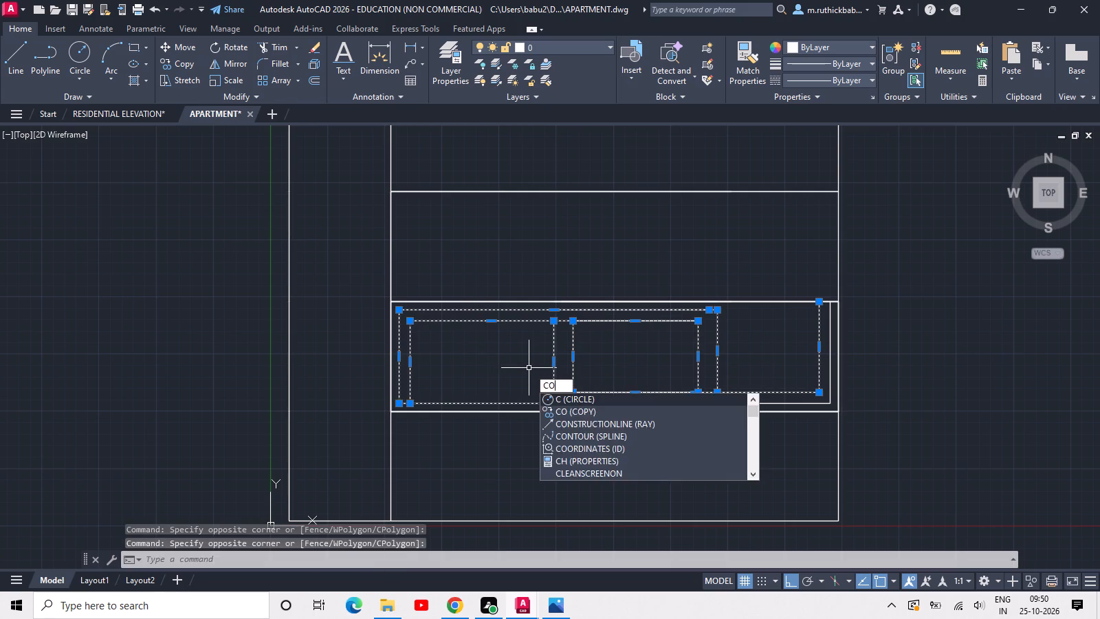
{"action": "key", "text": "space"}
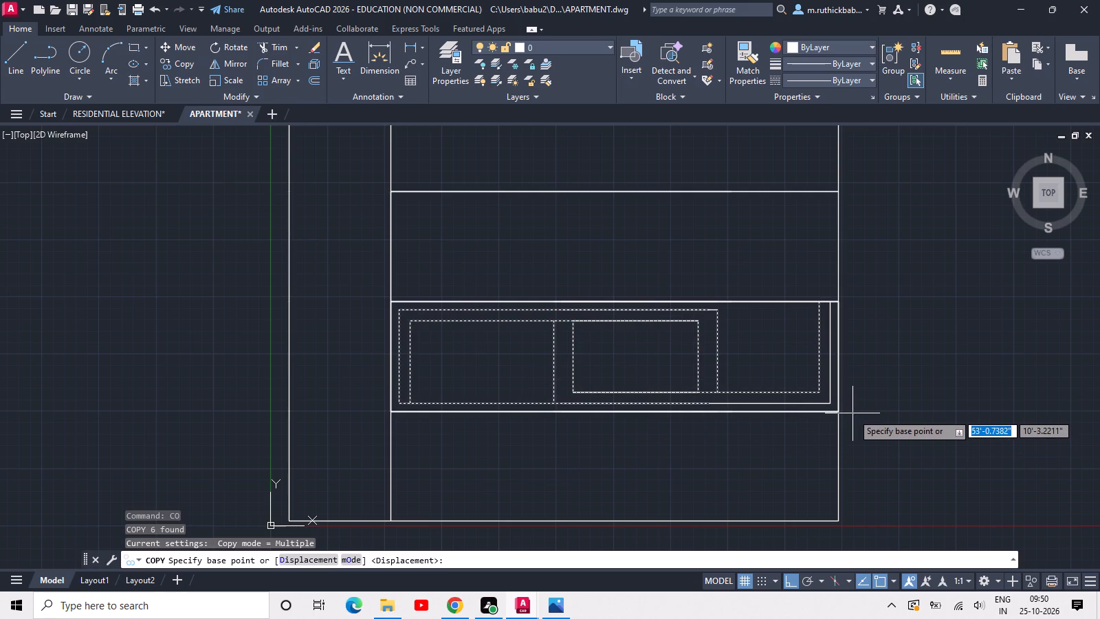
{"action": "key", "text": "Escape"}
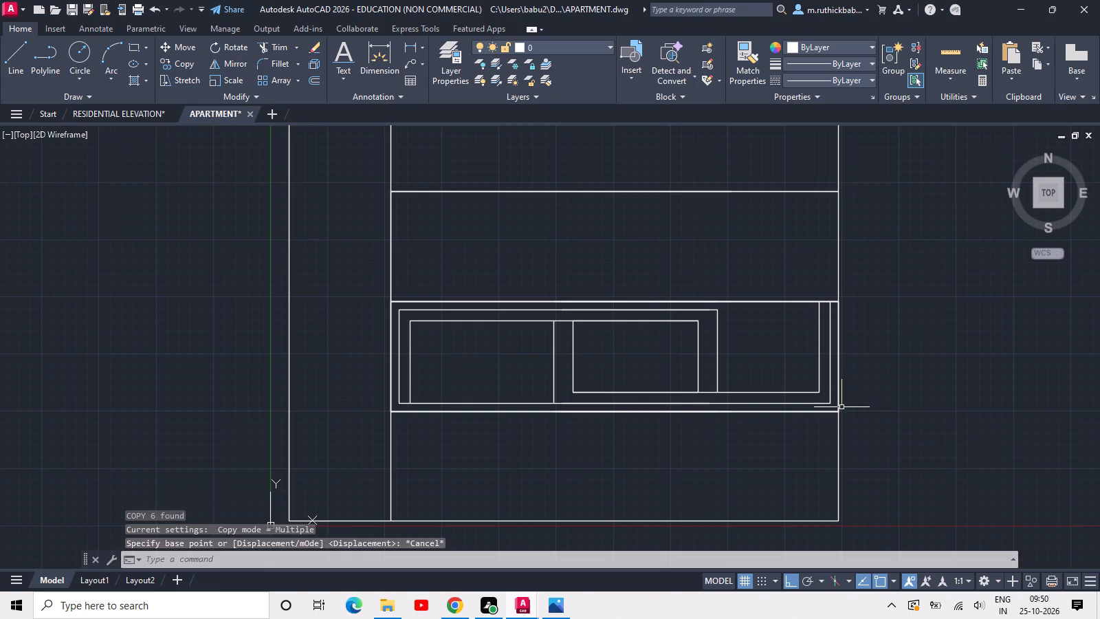
Copy all the second storey's bay frame lines from its lower-right corner to the matching corners of the fourth and sixth storeys.
{"action": "left_click", "coordinate": [833, 405]}
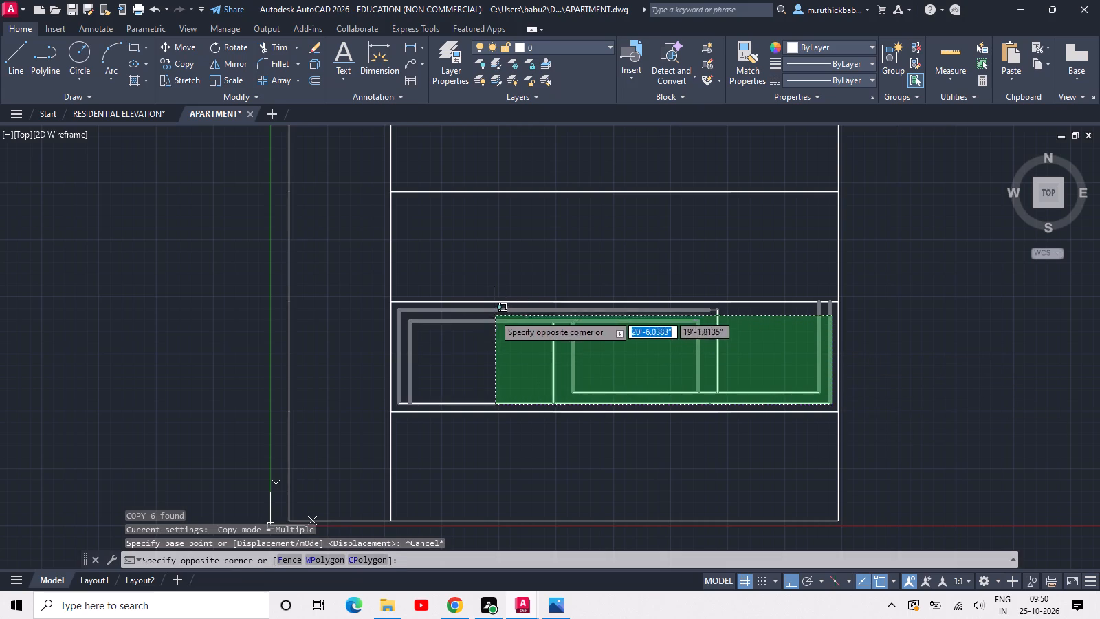
{"action": "left_click", "coordinate": [482, 307]}
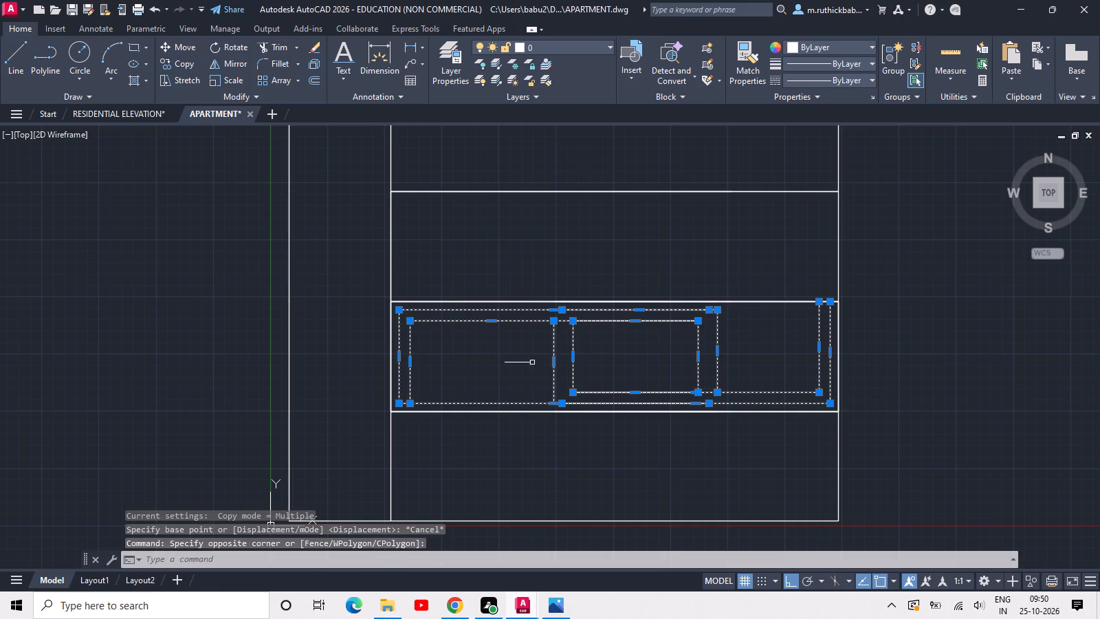
{"action": "key", "text": "c"}
{"action": "key", "text": "o"}
{"action": "key", "text": "space"}
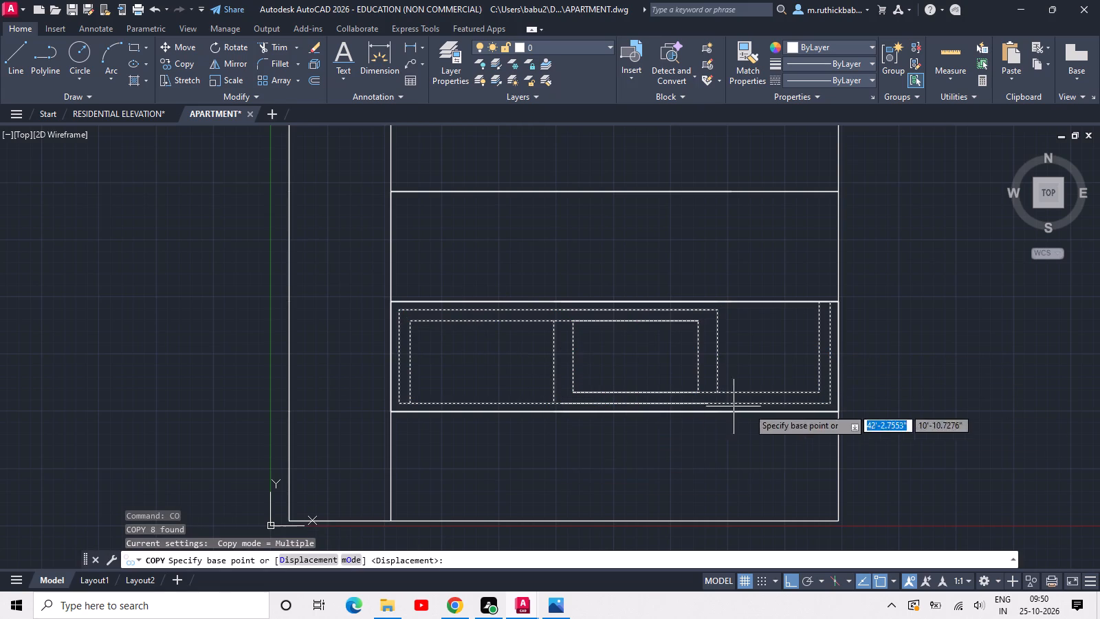
{"action": "left_click", "coordinate": [835, 413]}
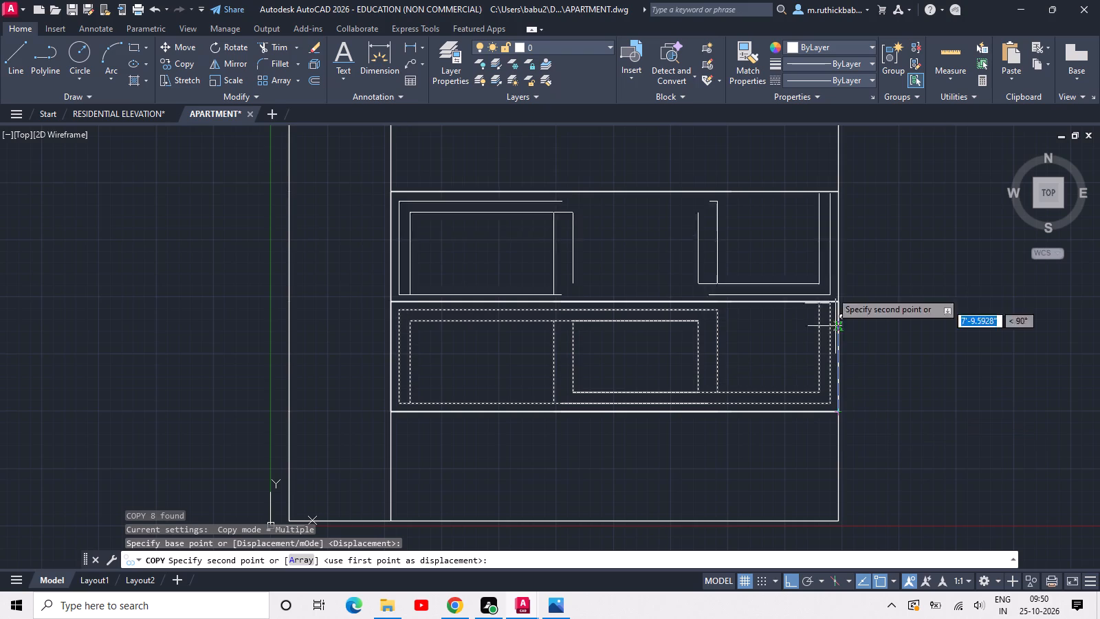
{"action": "middle_click_drag", "start_coordinate": [823, 225], "coordinate": [778, 461]}
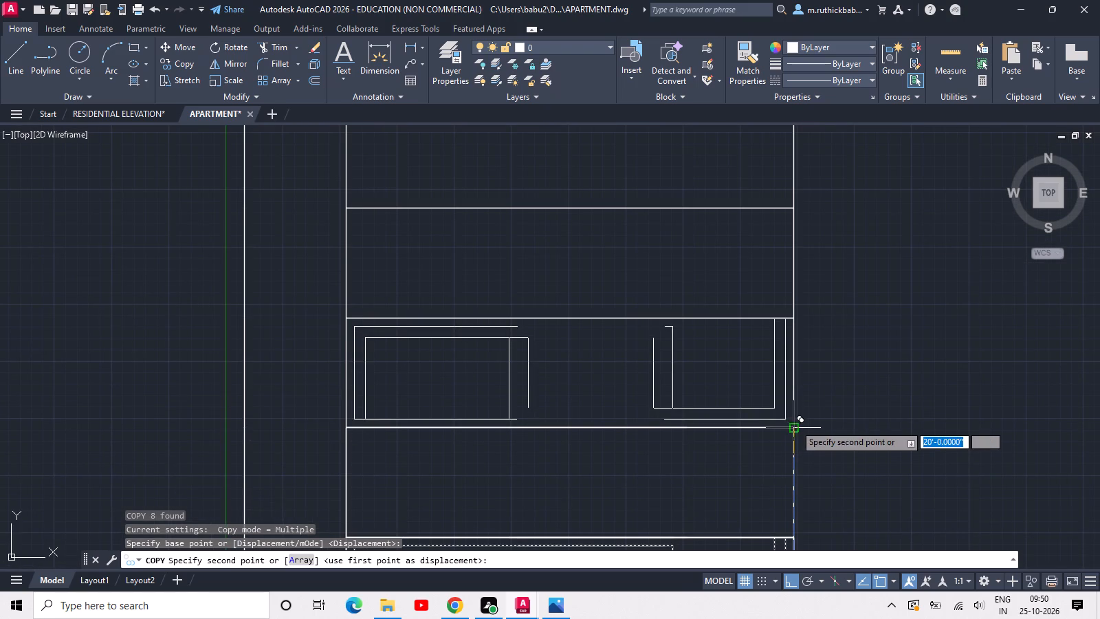
{"action": "left_click", "coordinate": [795, 424]}
{"action": "middle_click_drag", "start_coordinate": [798, 276], "coordinate": [798, 518]}
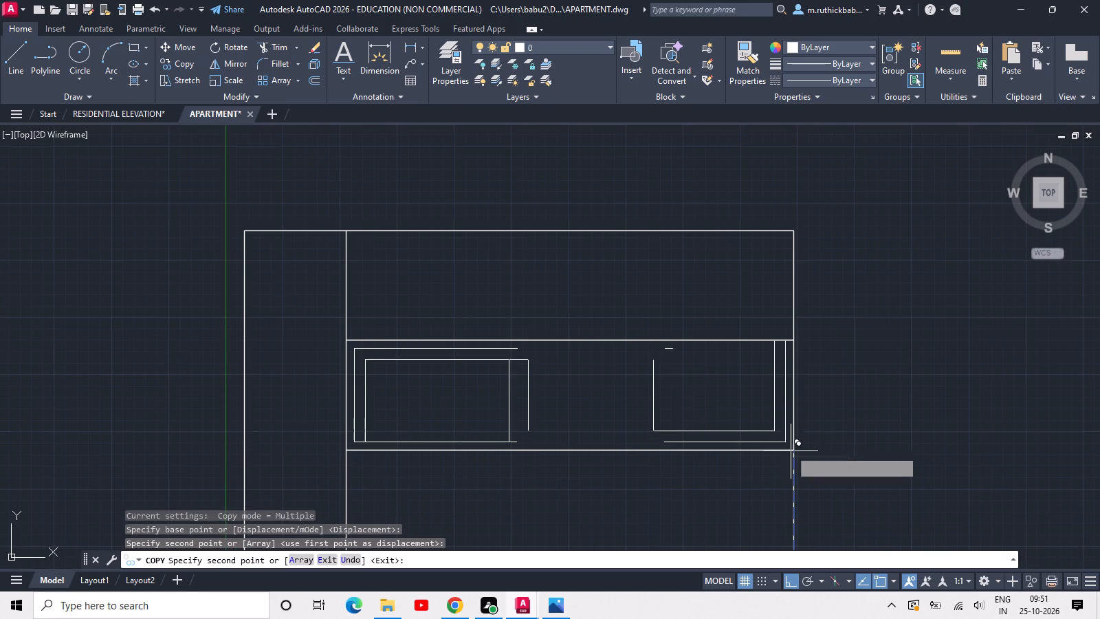
{"action": "left_click", "coordinate": [789, 450]}
{"action": "key", "text": "Escape"}
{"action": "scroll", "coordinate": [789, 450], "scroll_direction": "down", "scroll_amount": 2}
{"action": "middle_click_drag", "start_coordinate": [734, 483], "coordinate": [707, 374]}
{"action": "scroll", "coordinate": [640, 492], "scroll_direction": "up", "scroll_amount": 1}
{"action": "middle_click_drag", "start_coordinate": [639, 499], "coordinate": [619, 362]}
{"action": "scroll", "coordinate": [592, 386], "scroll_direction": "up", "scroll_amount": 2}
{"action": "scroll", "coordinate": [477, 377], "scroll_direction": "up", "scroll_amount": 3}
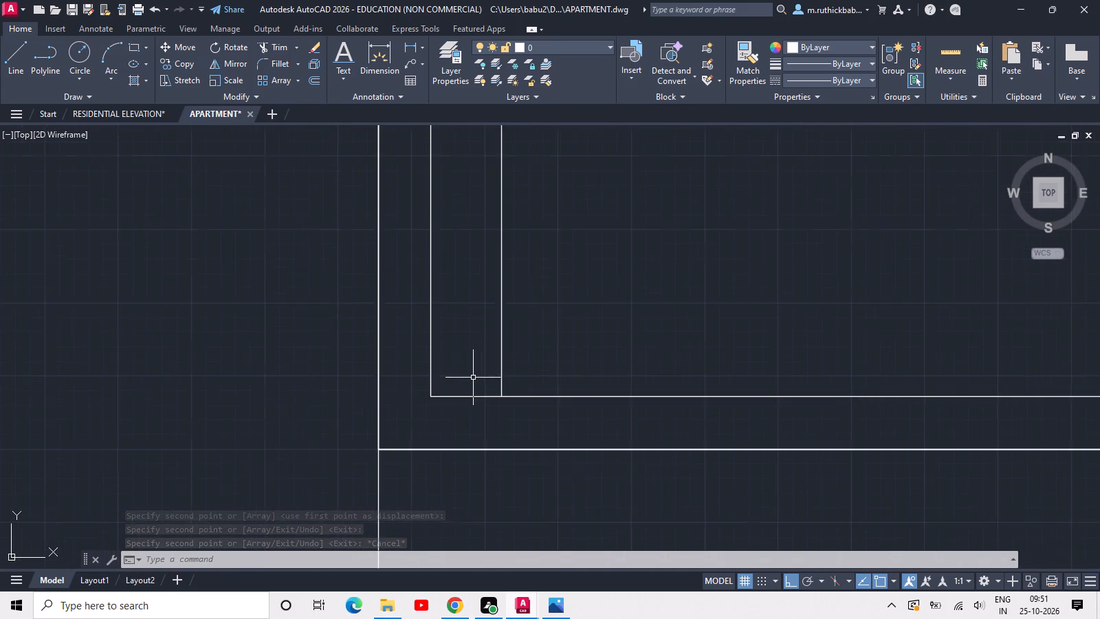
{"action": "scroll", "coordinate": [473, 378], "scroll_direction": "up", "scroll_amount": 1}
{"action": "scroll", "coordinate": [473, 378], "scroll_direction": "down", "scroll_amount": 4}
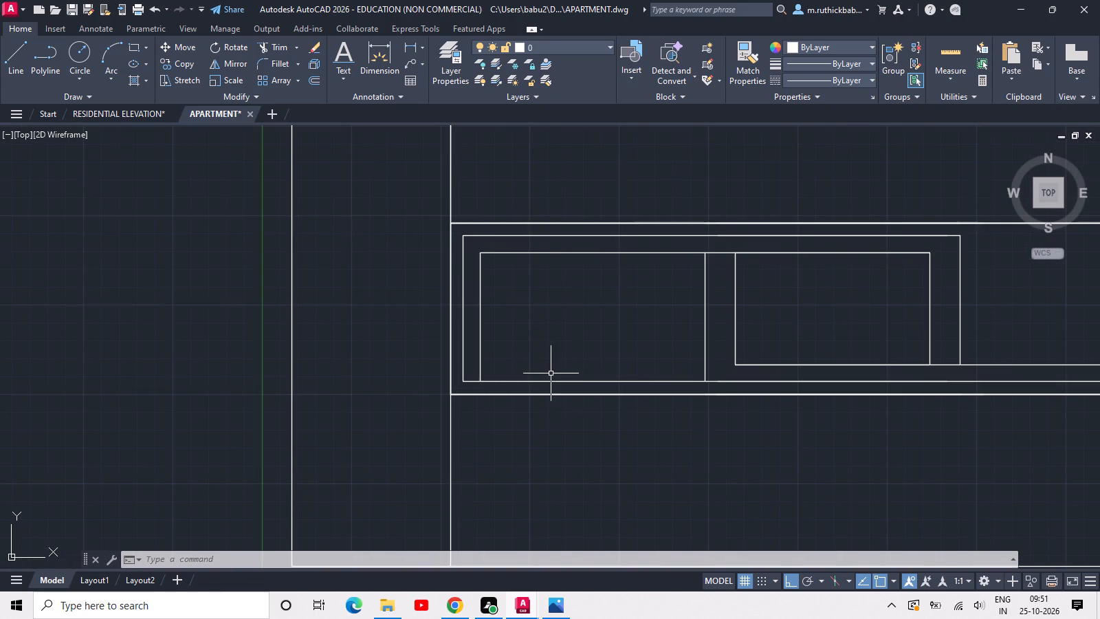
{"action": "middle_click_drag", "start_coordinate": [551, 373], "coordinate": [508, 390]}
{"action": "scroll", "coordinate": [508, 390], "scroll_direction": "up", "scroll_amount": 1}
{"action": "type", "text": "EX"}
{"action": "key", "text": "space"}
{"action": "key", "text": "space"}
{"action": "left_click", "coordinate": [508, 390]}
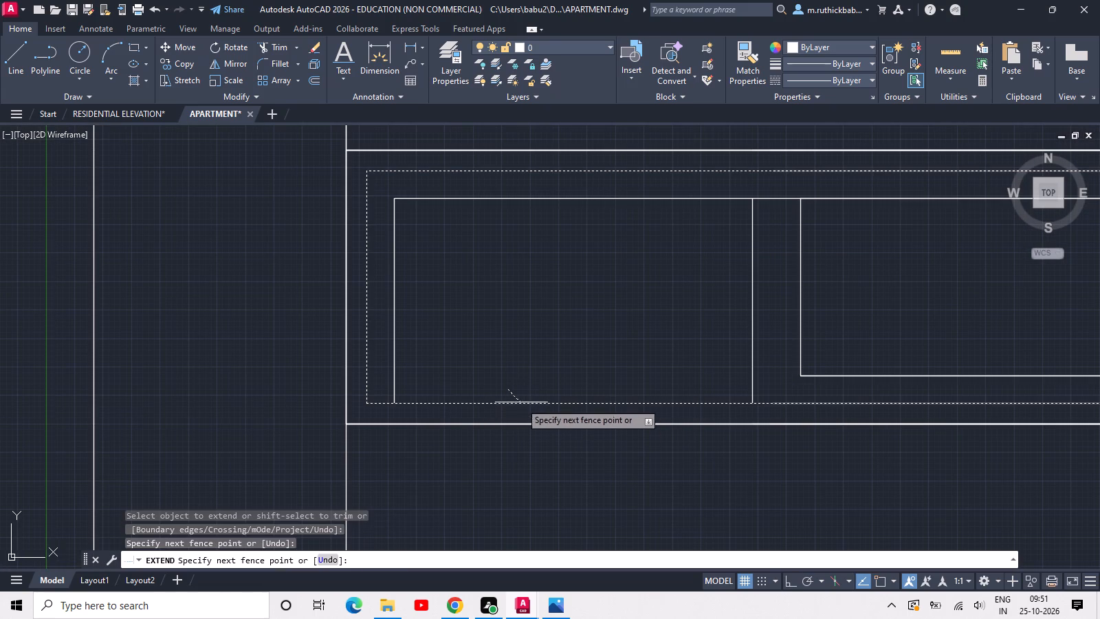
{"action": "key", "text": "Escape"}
Explode the outer frame polyline around the left bay on the second storey.
{"action": "left_click_drag", "start_coordinate": [548, 383], "coordinate": [531, 387]}
{"action": "left_click", "coordinate": [477, 409]}
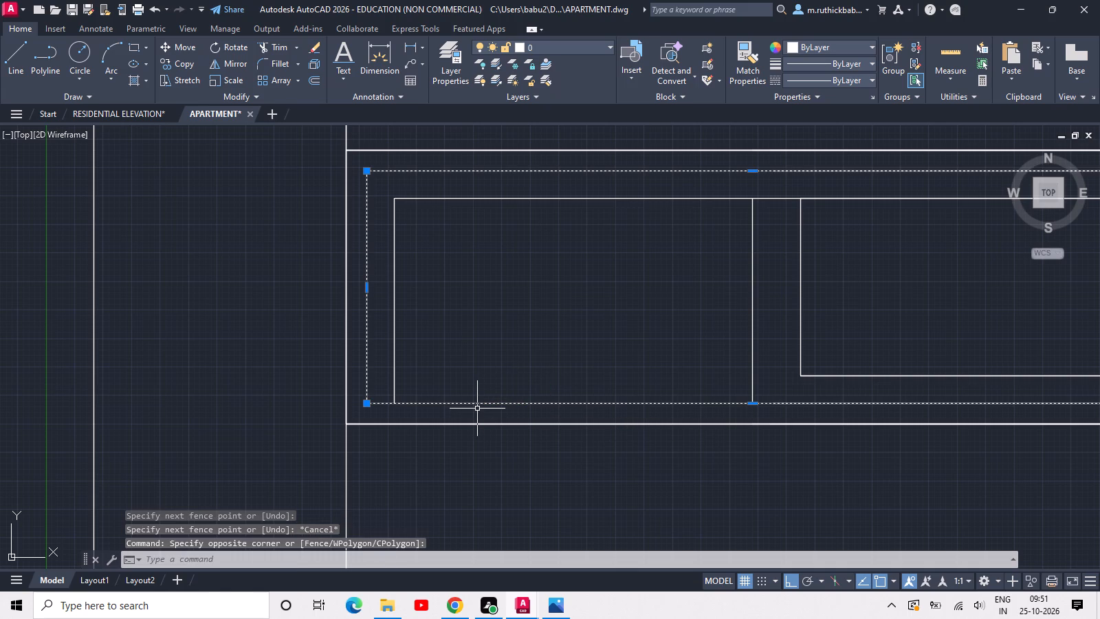
{"action": "type", "text": "X"}
{"action": "key", "text": "space"}
Trim the second storey's outer frame bottom edge between the left bay's inner left edge and the divider.
{"action": "type", "text": "TR"}
{"action": "key", "text": "space"}
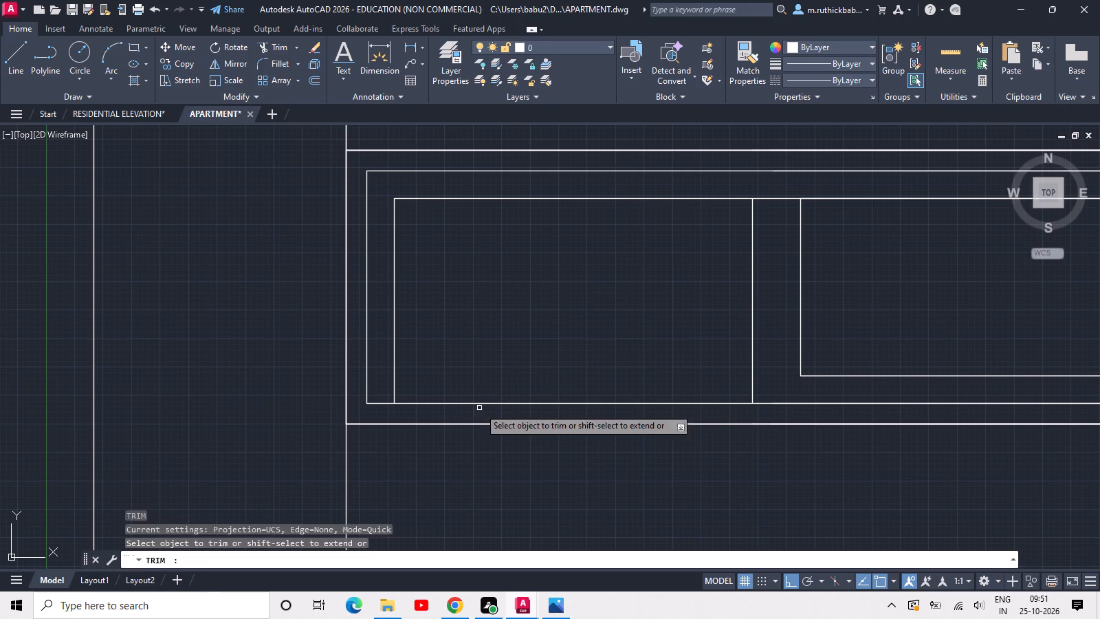
{"action": "left_click", "coordinate": [498, 414]}
{"action": "left_click", "coordinate": [508, 373]}
{"action": "key", "text": "Escape"}
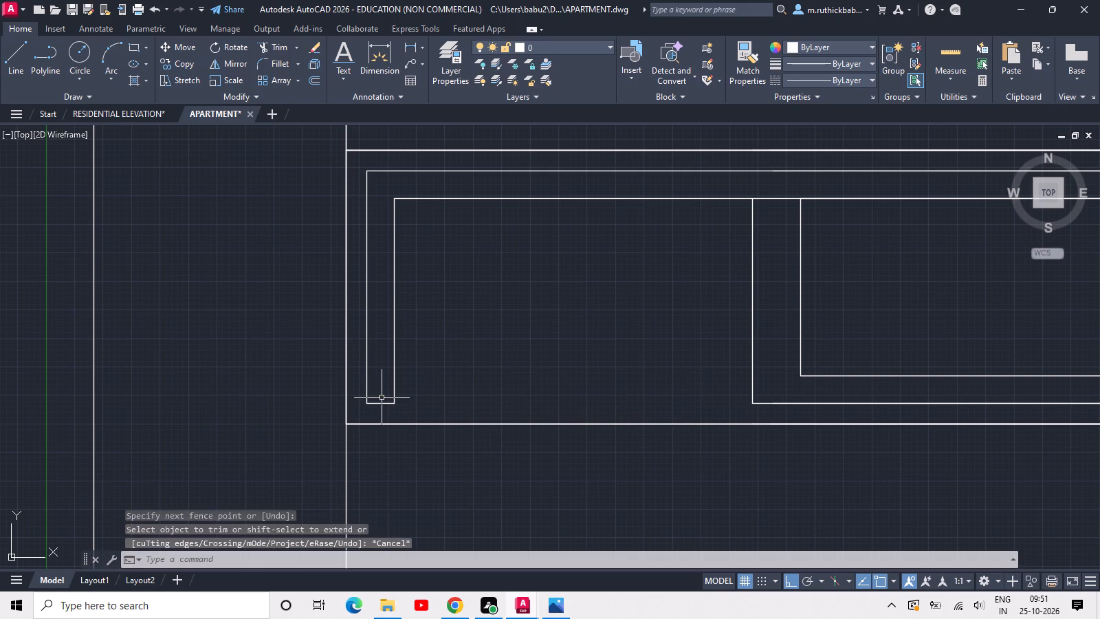
Trim the same bottom edge segment across the left bay on the fourth and sixth storeys.
{"action": "scroll", "coordinate": [395, 391], "scroll_direction": "down", "scroll_amount": 2}
{"action": "middle_click_drag", "start_coordinate": [498, 311], "coordinate": [500, 509]}
{"action": "scroll", "coordinate": [466, 369], "scroll_direction": "up", "scroll_amount": 1}
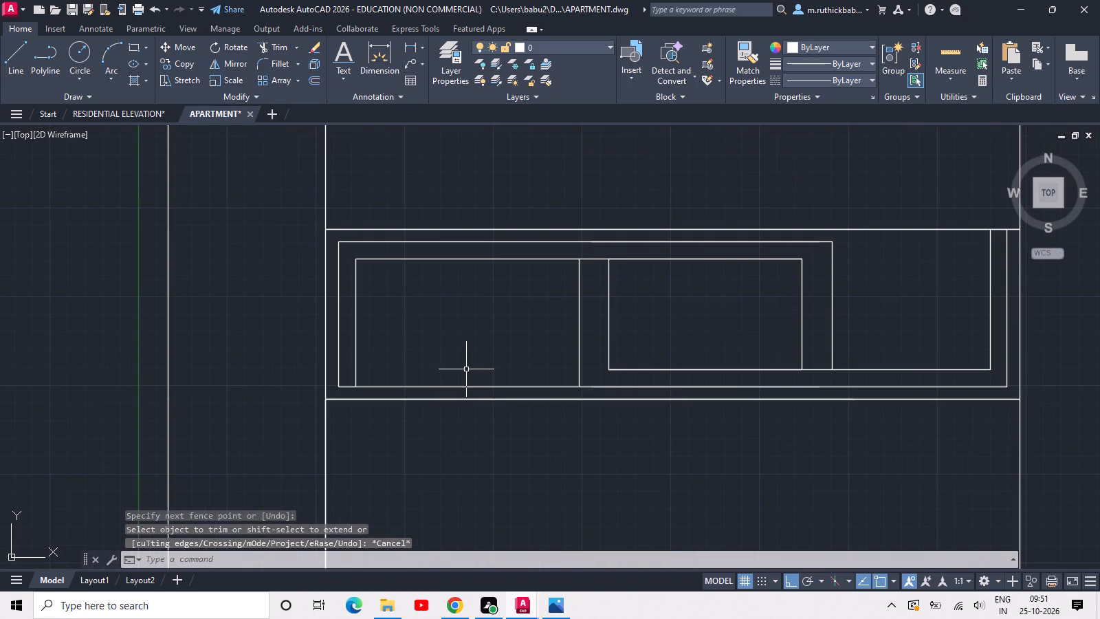
{"action": "type", "text": "TR"}
{"action": "key", "text": "space"}
{"action": "left_click", "coordinate": [461, 371]}
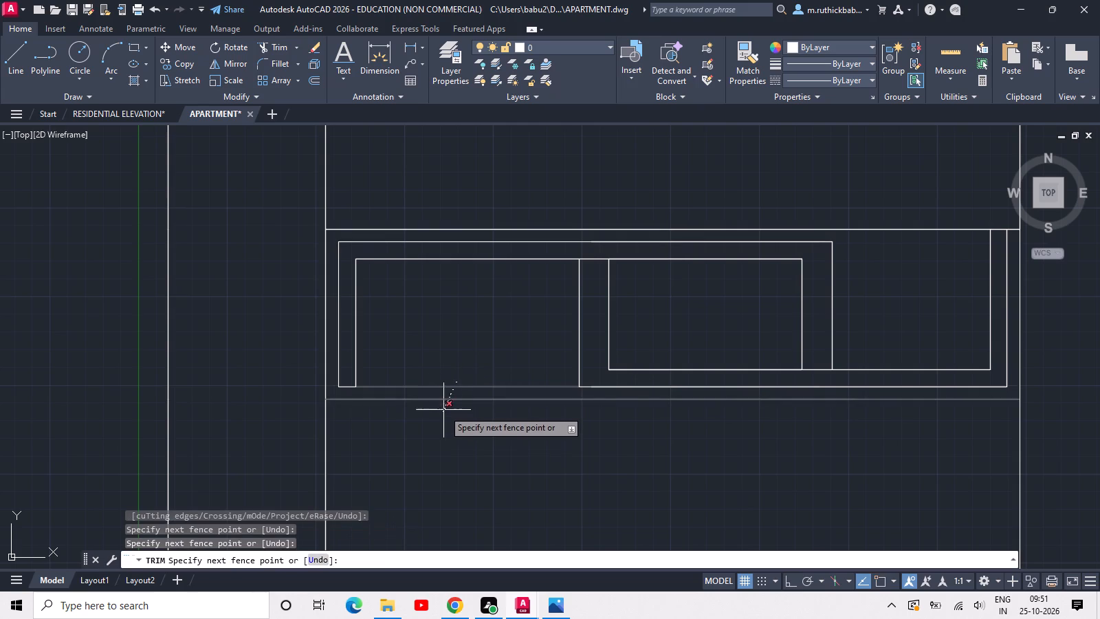
{"action": "left_click", "coordinate": [440, 395]}
{"action": "middle_click_drag", "start_coordinate": [440, 303], "coordinate": [500, 618]}
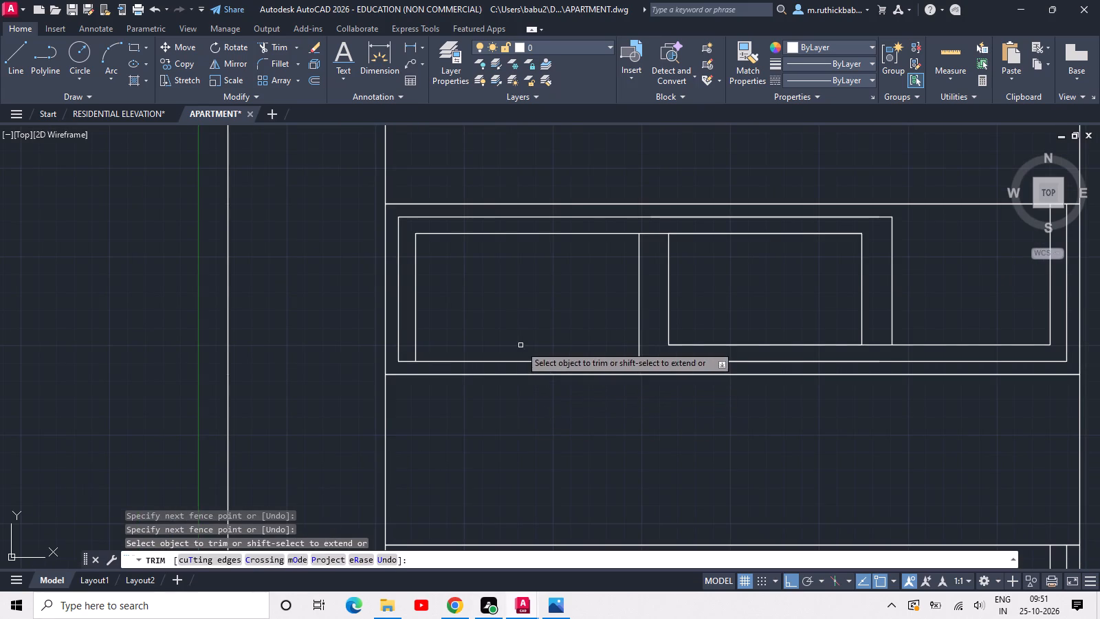
{"action": "left_click", "coordinate": [520, 345]}
{"action": "left_click", "coordinate": [514, 369]}
{"action": "key", "text": "Escape"}
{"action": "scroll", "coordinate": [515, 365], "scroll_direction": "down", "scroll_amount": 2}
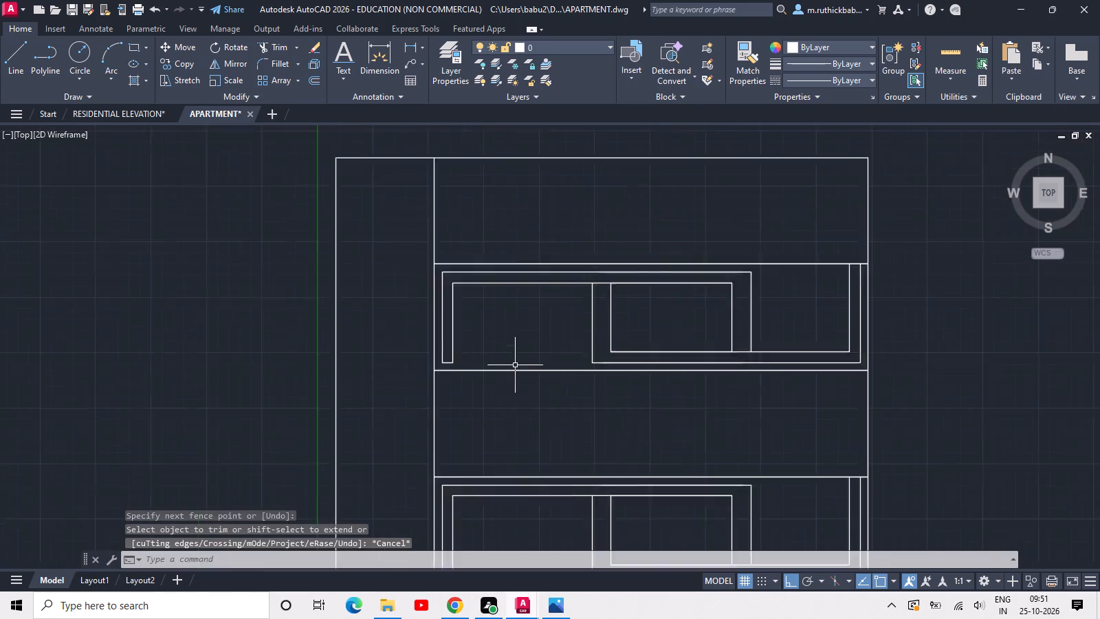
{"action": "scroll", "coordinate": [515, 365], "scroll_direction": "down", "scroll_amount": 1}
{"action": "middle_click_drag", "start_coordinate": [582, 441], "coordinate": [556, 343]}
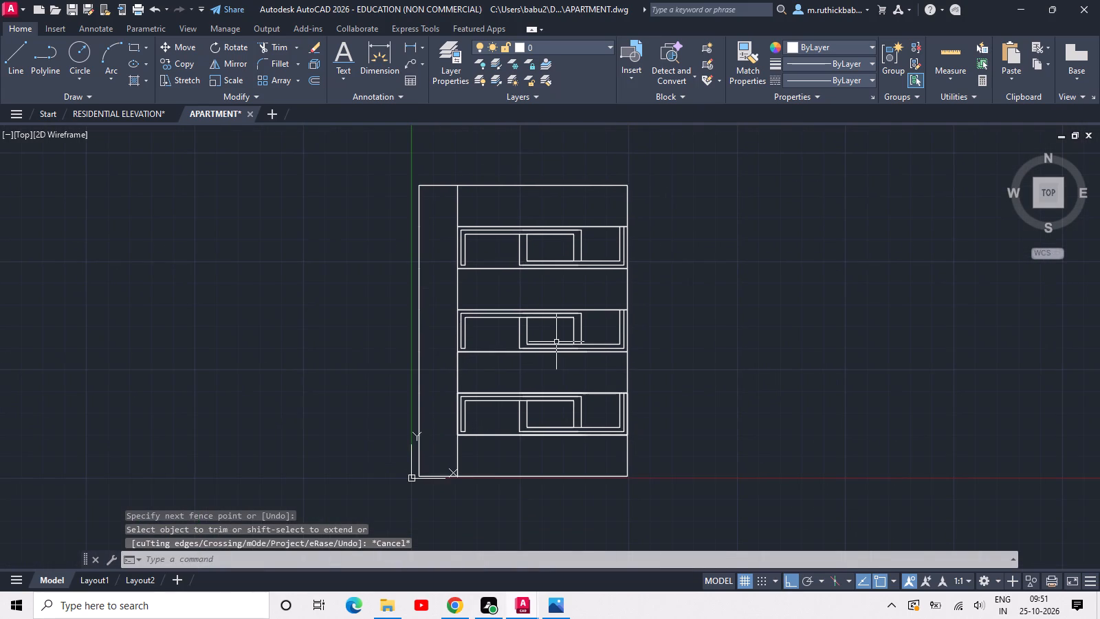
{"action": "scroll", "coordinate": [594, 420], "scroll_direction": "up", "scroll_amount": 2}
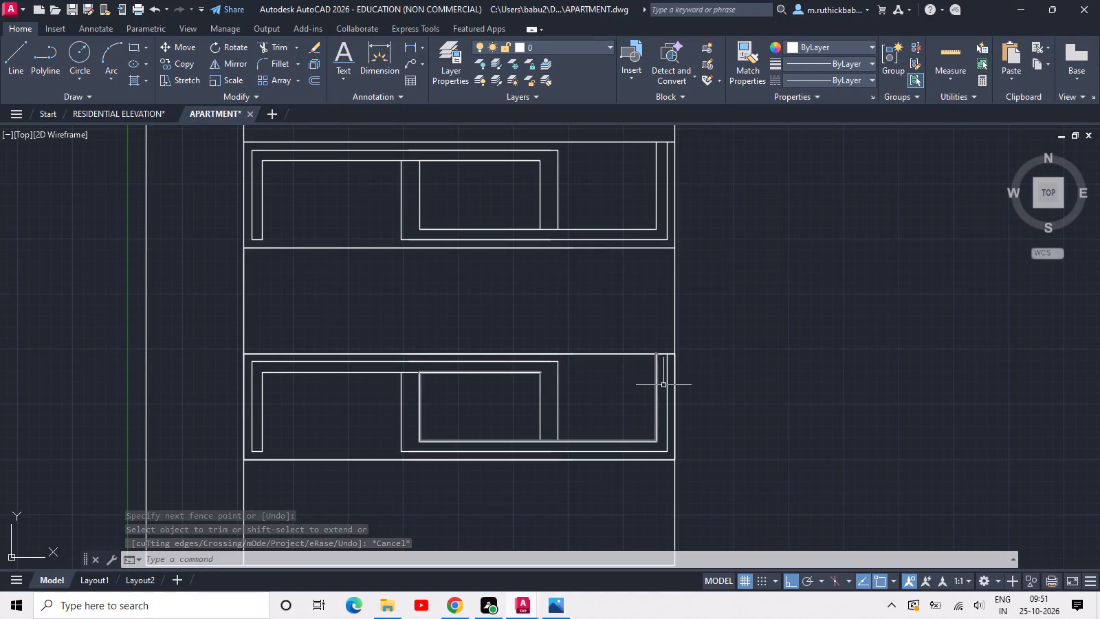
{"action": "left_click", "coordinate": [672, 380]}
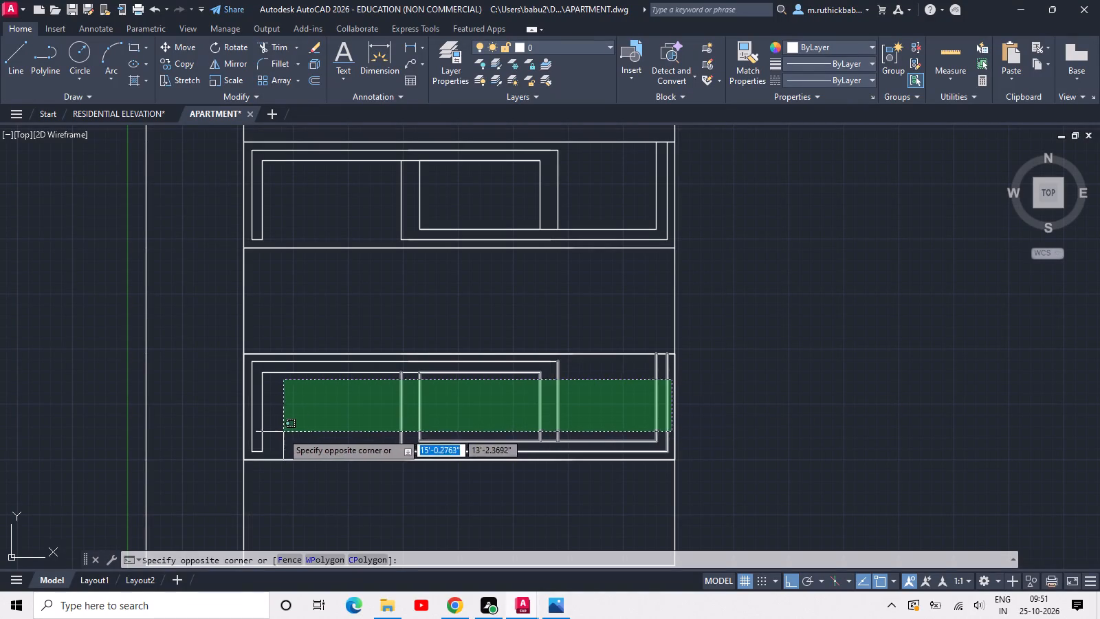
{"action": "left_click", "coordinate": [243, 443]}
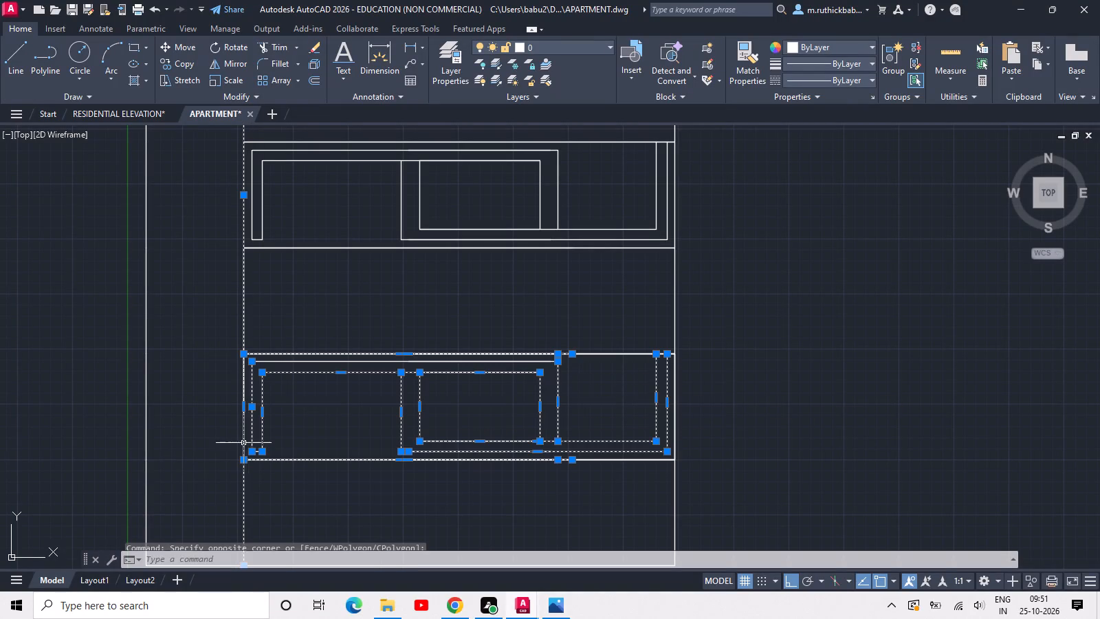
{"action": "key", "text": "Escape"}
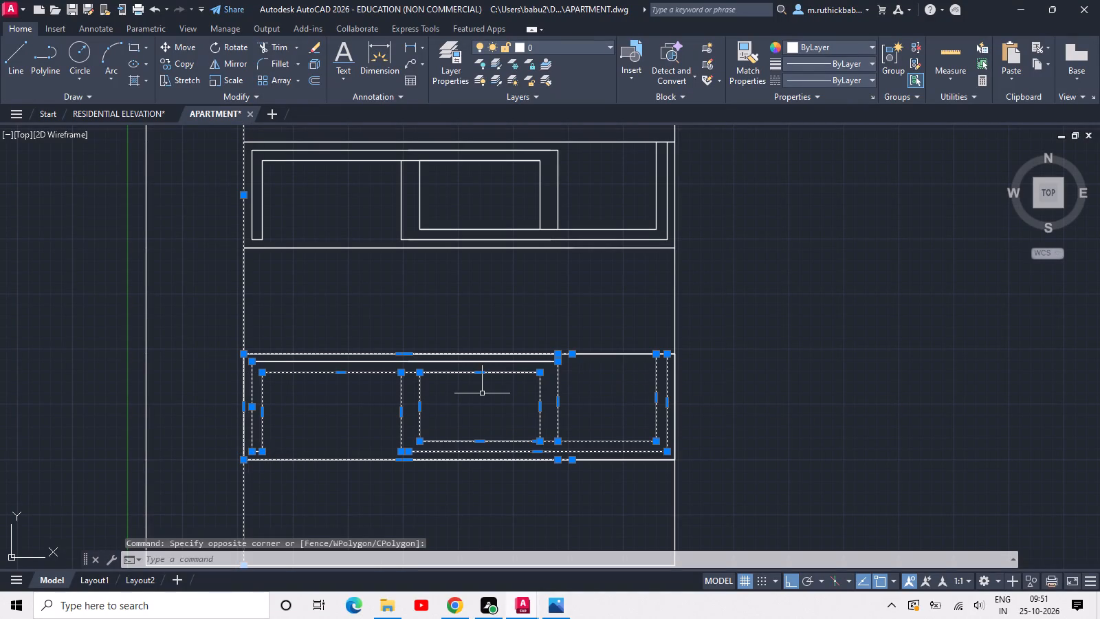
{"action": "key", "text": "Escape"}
Copy the second storey's bay frame lines horizontally about 50'-11" into the empty space right of the building.
{"action": "left_click", "coordinate": [670, 391]}
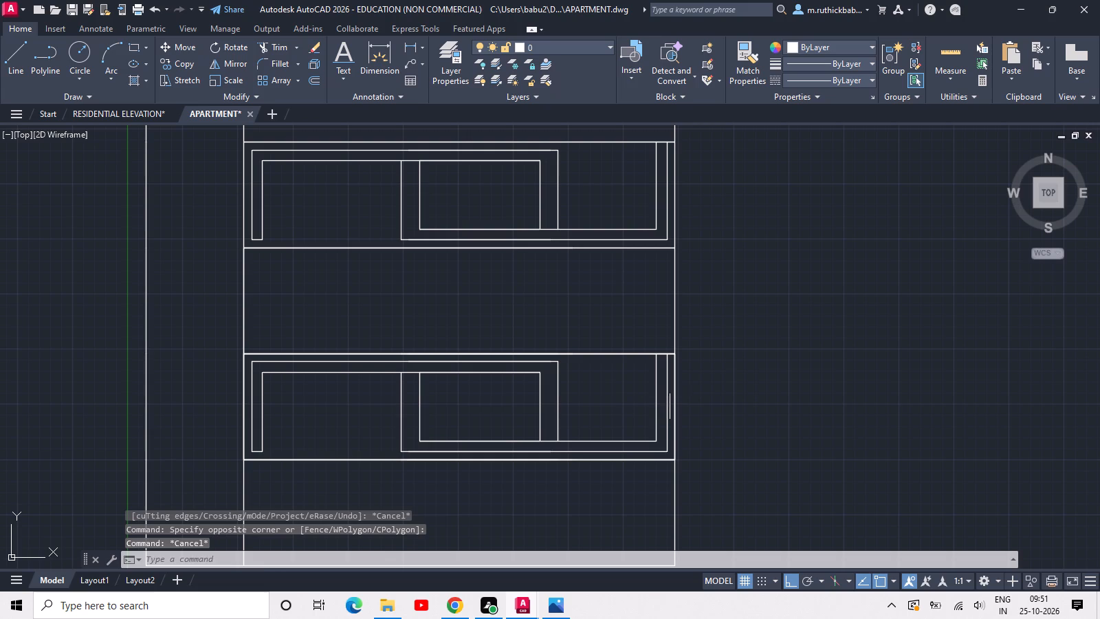
{"action": "left_click", "coordinate": [246, 418]}
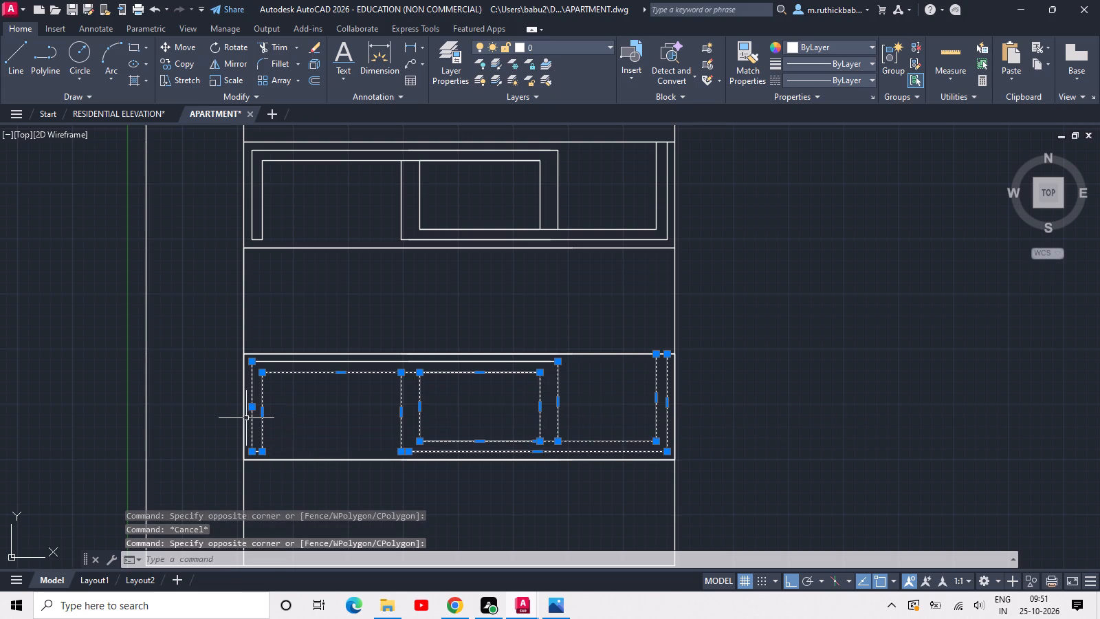
{"action": "left_click", "coordinate": [257, 453]}
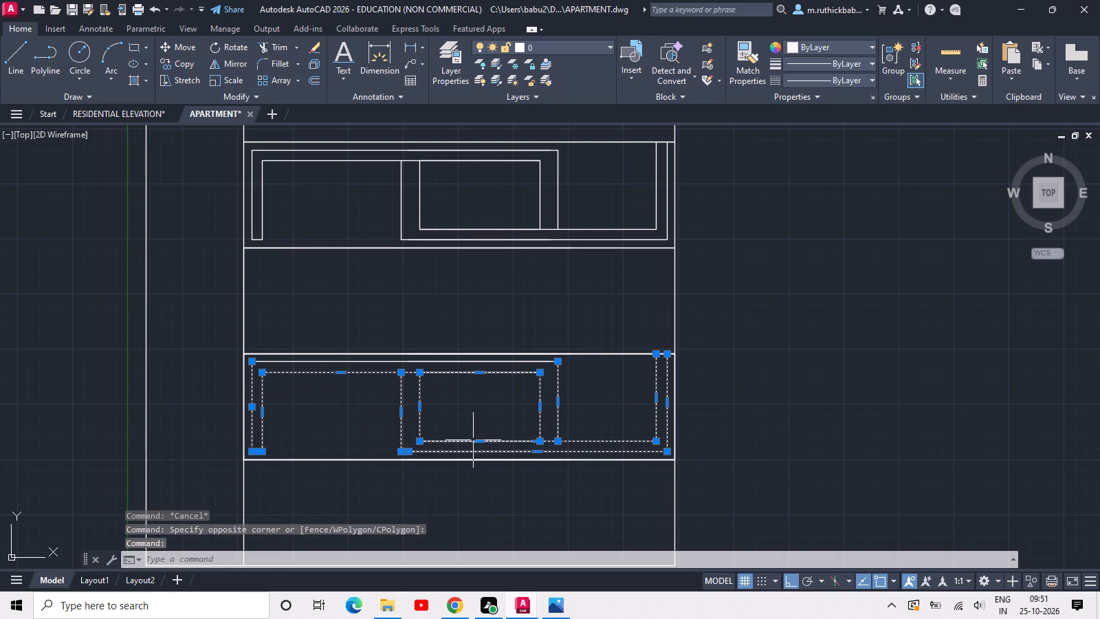
{"action": "left_click", "coordinate": [502, 362]}
{"action": "key", "text": "c"}
{"action": "key", "text": "o"}
{"action": "key", "text": "space"}
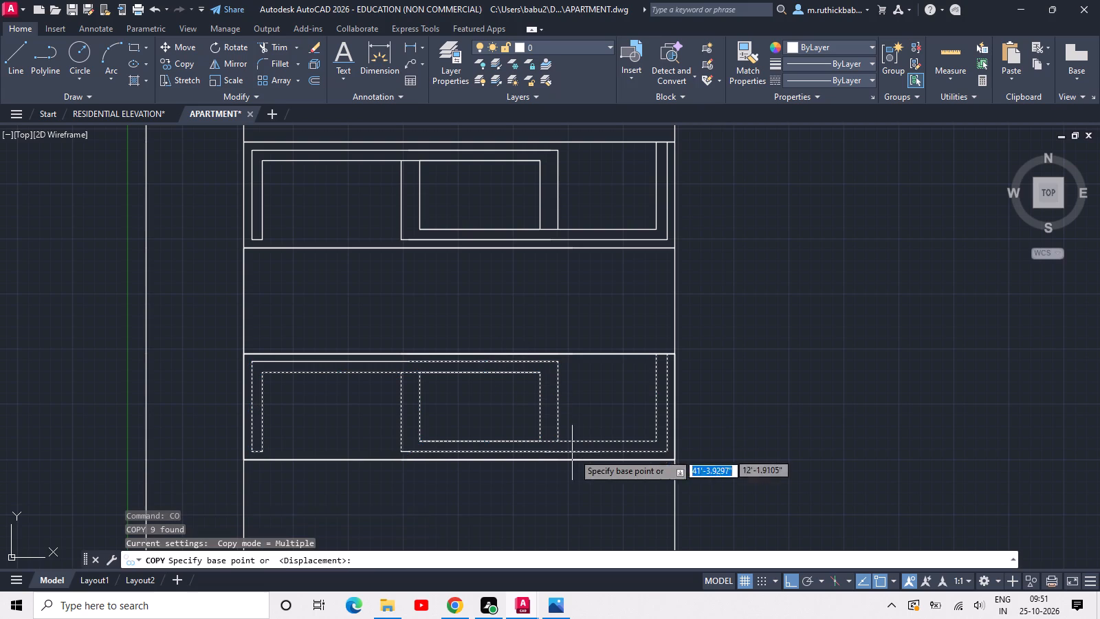
{"action": "left_click", "coordinate": [659, 451]}
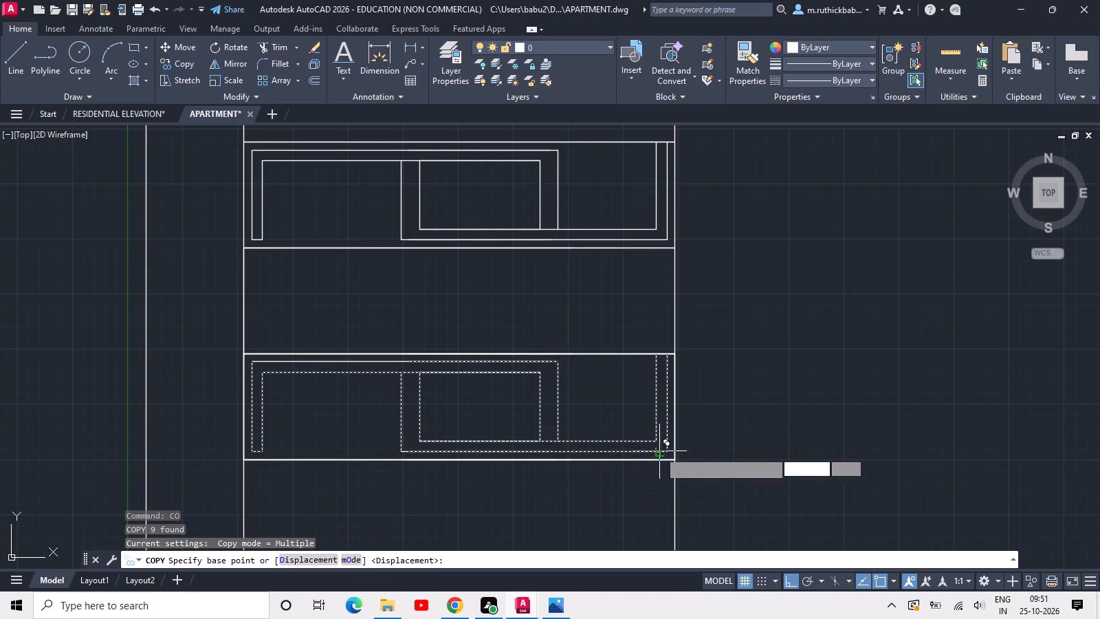
{"action": "middle_click_drag", "start_coordinate": [925, 441], "coordinate": [359, 401]}
{"action": "left_click", "coordinate": [632, 414]}
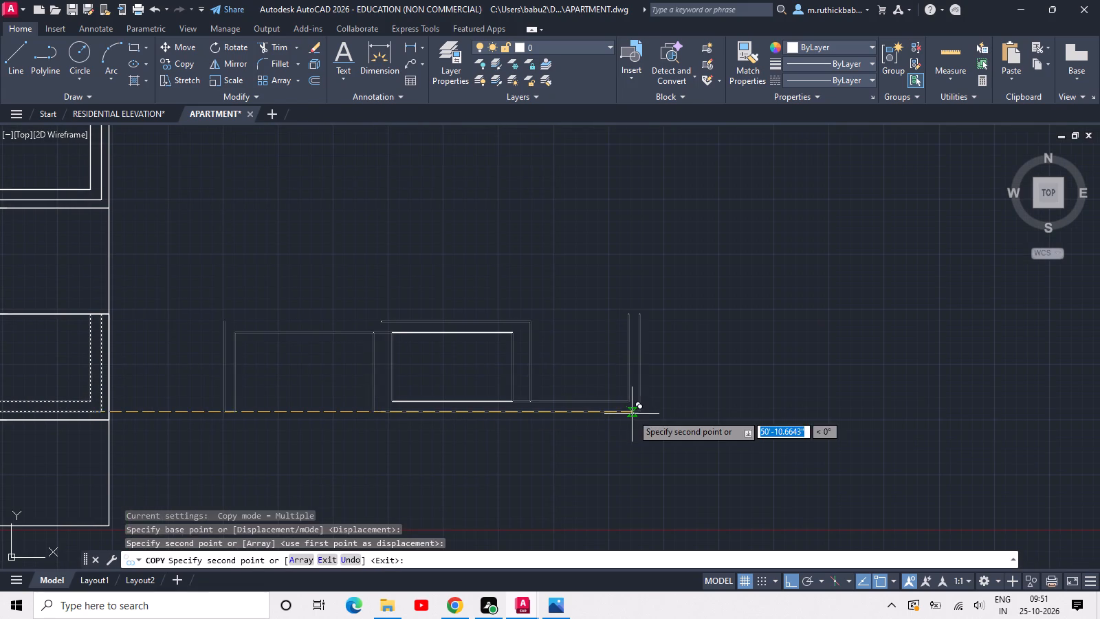
{"action": "key", "text": "Escape"}
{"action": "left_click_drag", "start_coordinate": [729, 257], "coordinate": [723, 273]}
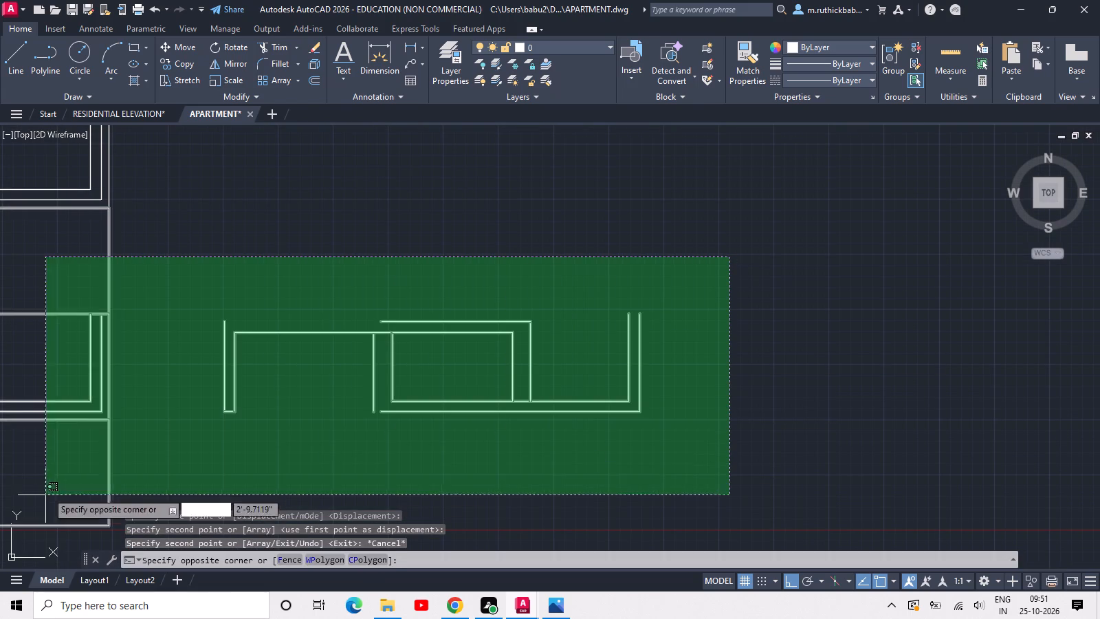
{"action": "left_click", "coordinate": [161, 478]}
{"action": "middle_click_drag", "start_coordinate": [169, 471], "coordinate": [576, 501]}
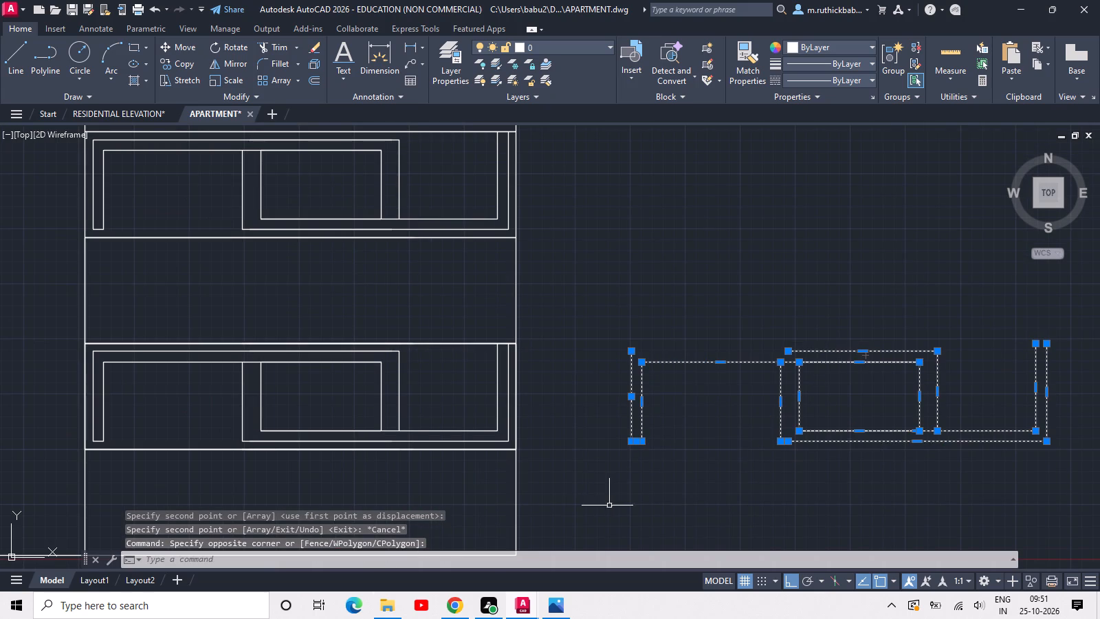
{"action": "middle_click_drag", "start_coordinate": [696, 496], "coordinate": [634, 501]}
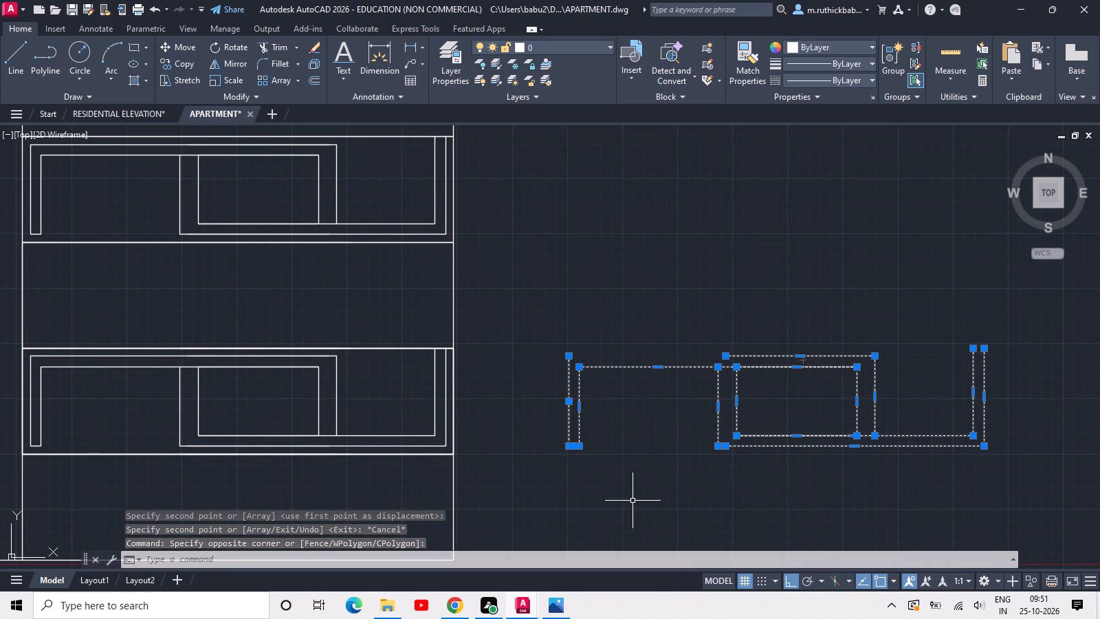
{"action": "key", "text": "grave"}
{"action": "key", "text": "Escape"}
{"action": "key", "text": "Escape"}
Extend the copied frame's outer top edge to its left side and its outer bottom edge to the divider.
{"action": "type", "text": "EX"}
{"action": "key", "text": "space"}
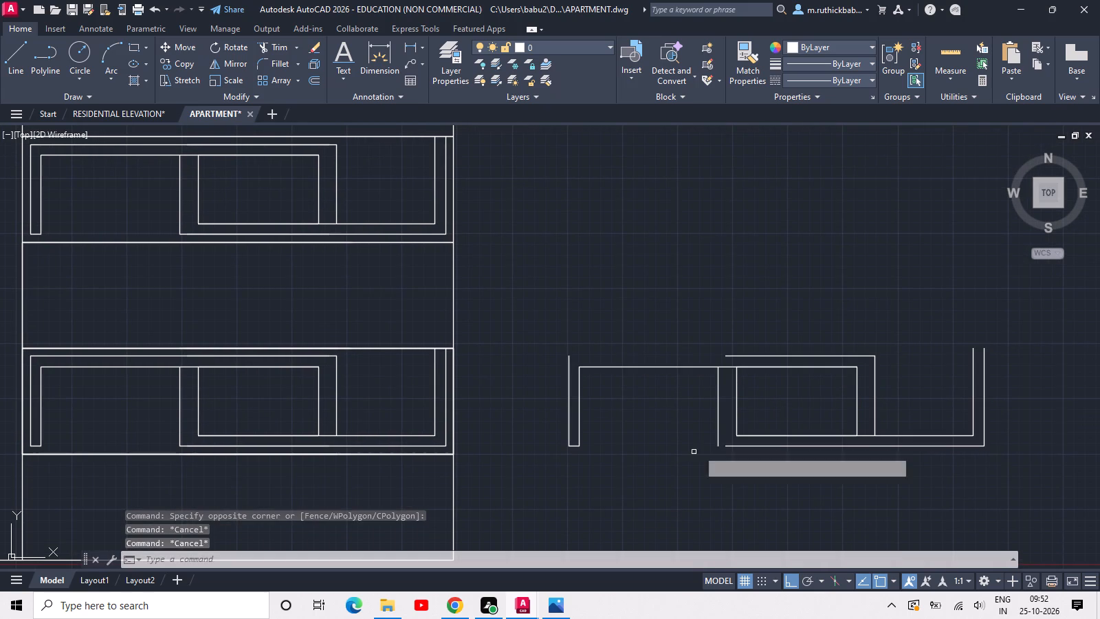
{"action": "left_click", "coordinate": [772, 354]}
{"action": "left_click", "coordinate": [772, 360]}
{"action": "key", "text": "Escape"}
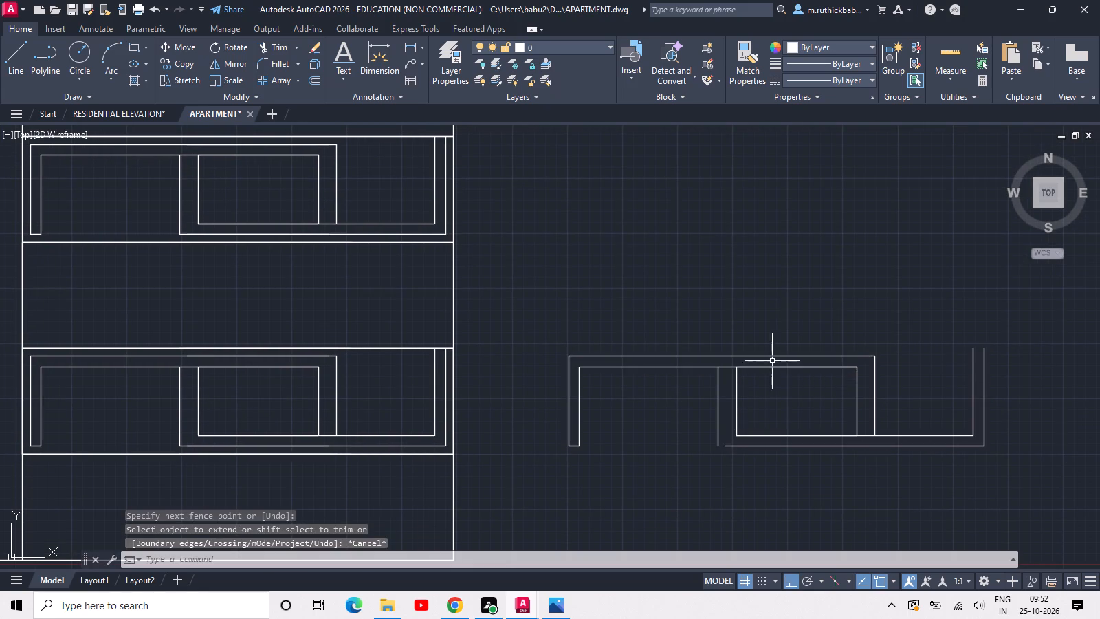
{"action": "middle_click_drag", "start_coordinate": [924, 330], "coordinate": [868, 337]}
{"action": "scroll", "coordinate": [656, 469], "scroll_direction": "up", "scroll_amount": 1}
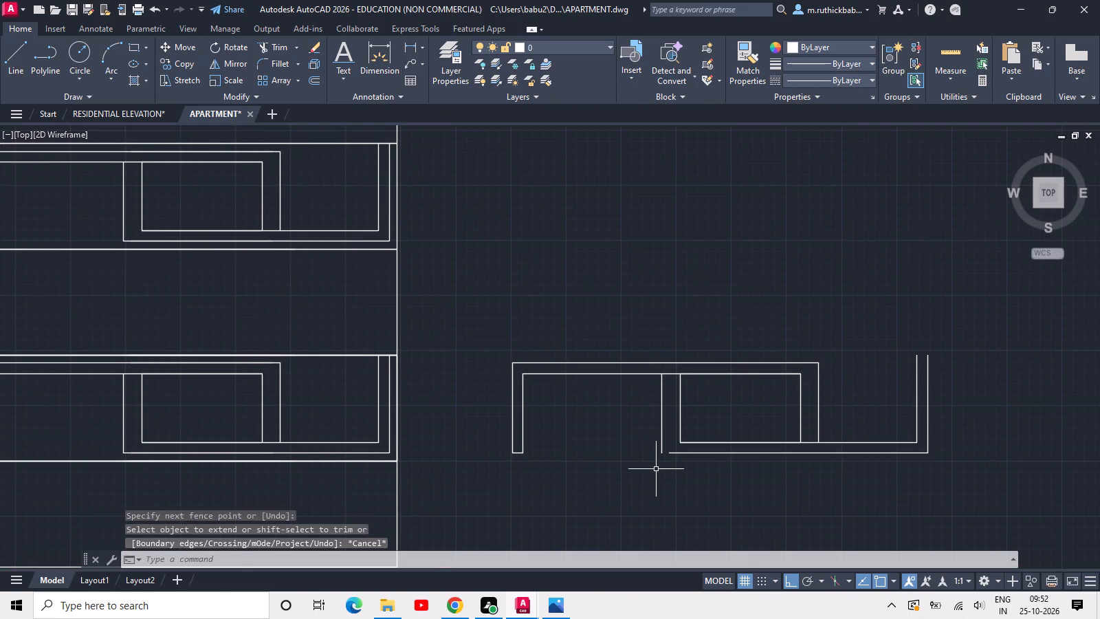
{"action": "type", "text": "EX"}
{"action": "key", "text": "space"}
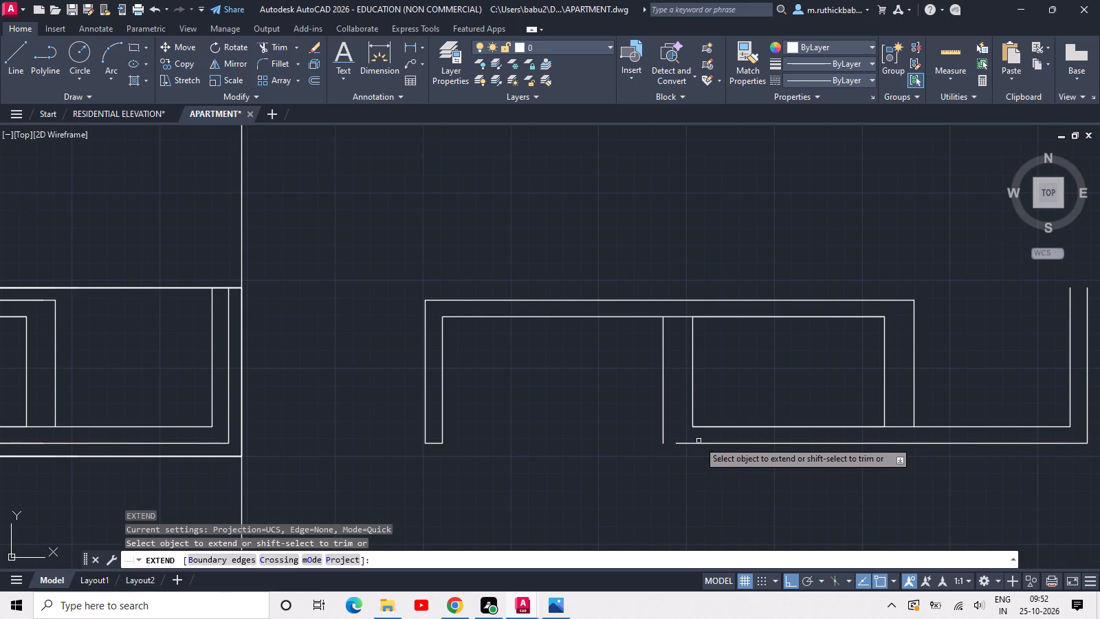
{"action": "left_click", "coordinate": [698, 443]}
{"action": "key", "text": "Escape"}
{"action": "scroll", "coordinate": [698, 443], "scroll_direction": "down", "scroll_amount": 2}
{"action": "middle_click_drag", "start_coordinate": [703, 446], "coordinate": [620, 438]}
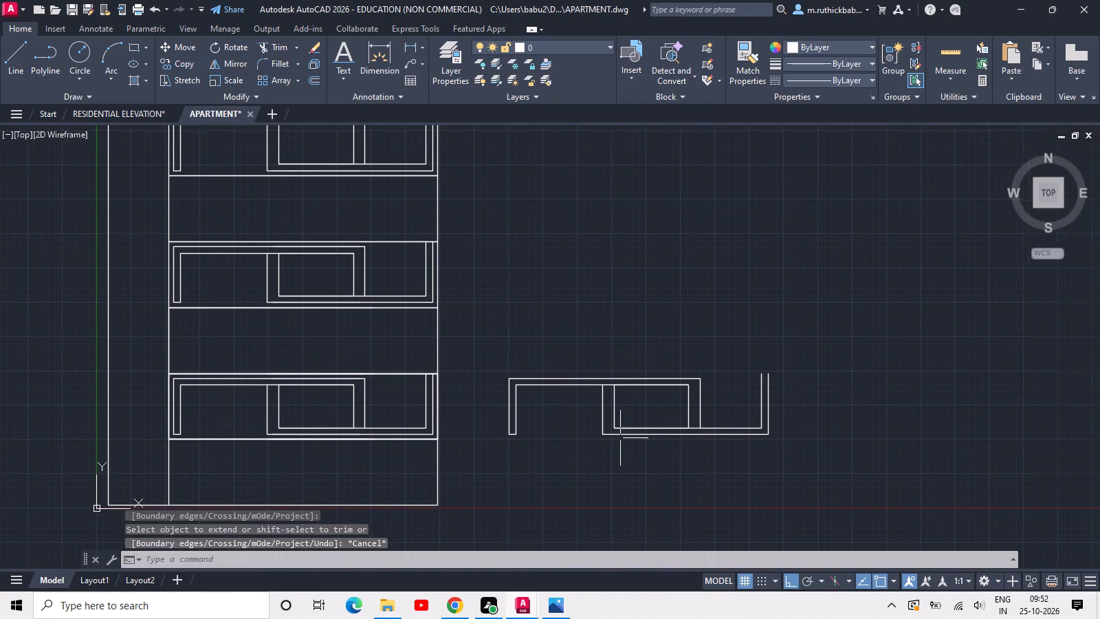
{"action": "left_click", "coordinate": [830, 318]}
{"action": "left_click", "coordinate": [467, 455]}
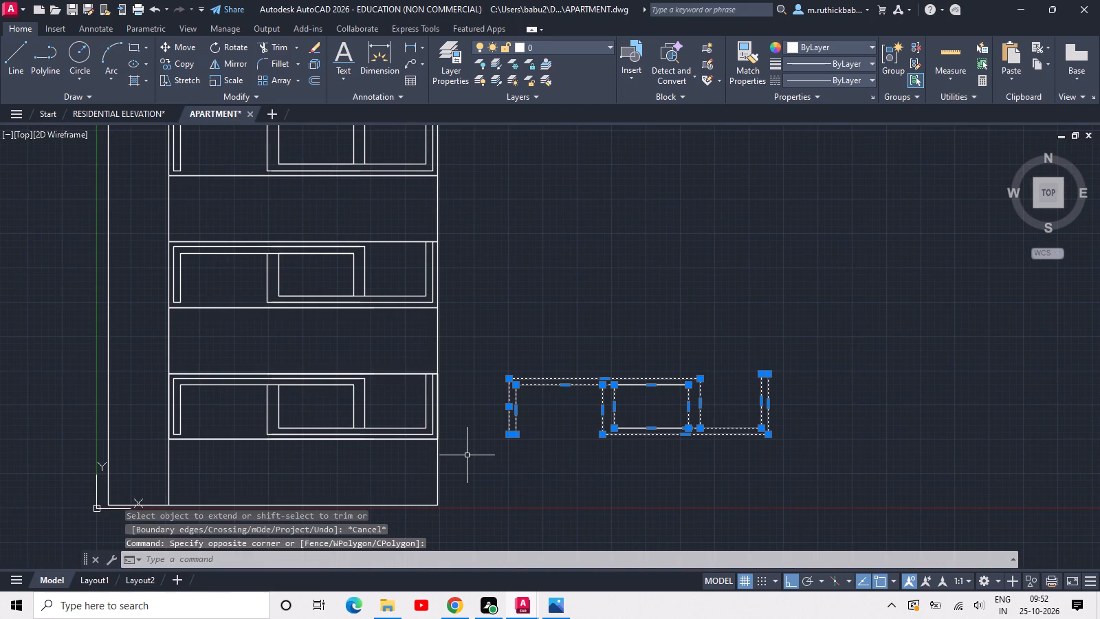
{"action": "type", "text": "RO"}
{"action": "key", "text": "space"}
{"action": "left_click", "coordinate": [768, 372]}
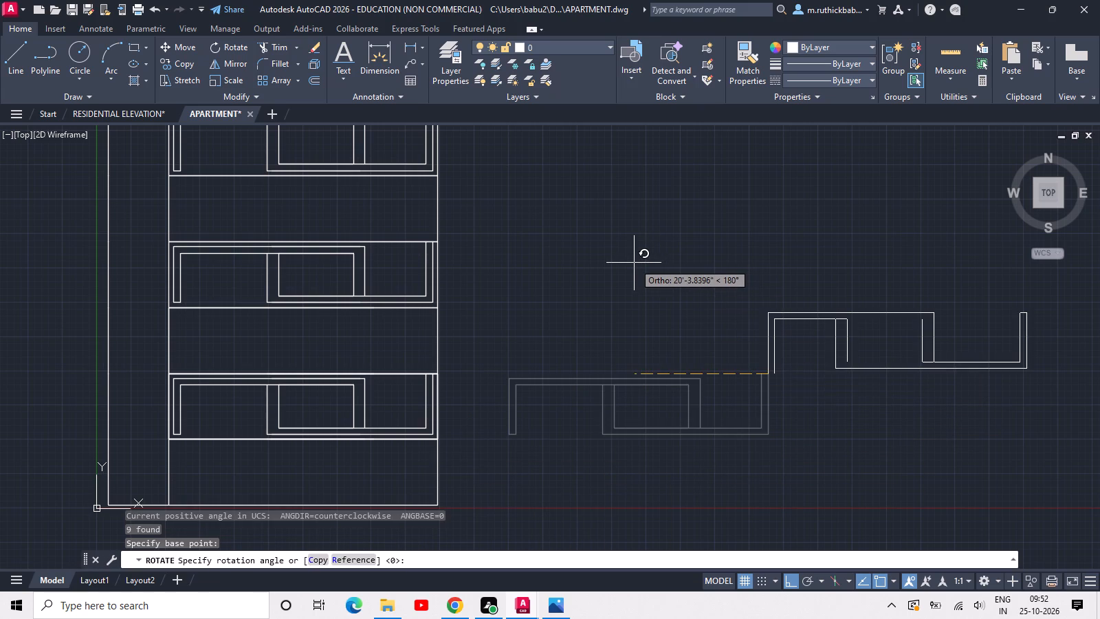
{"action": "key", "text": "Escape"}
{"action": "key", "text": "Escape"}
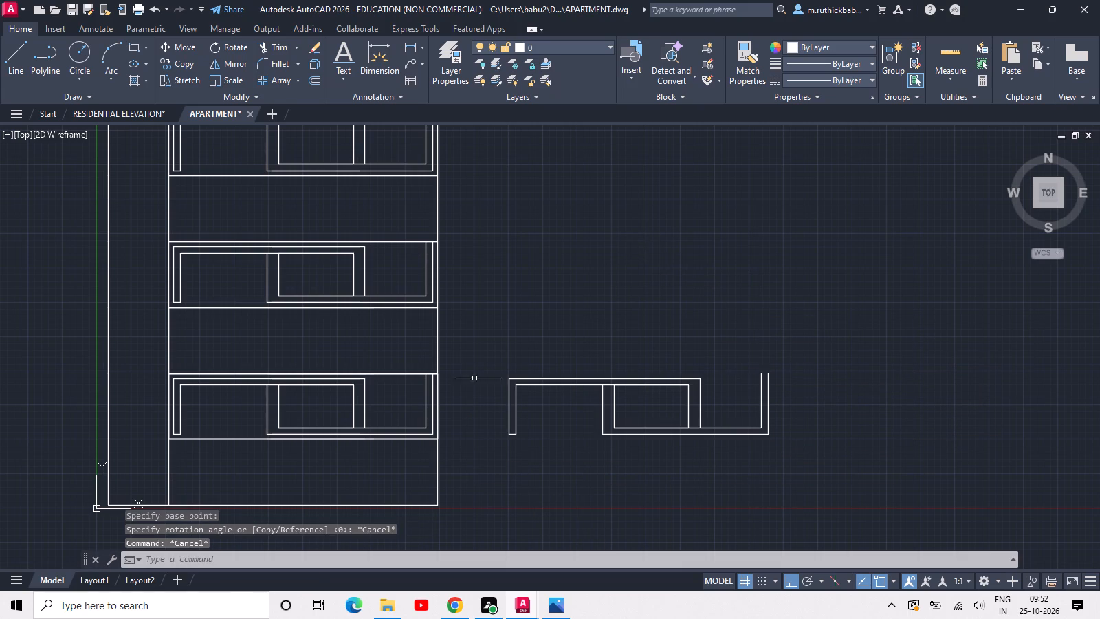
Mirror the copied bay frame vertically about a horizontal line through its upper right end, erasing the source objects.
{"action": "left_click", "coordinate": [220, 64]}
{"action": "left_click", "coordinate": [805, 344]}
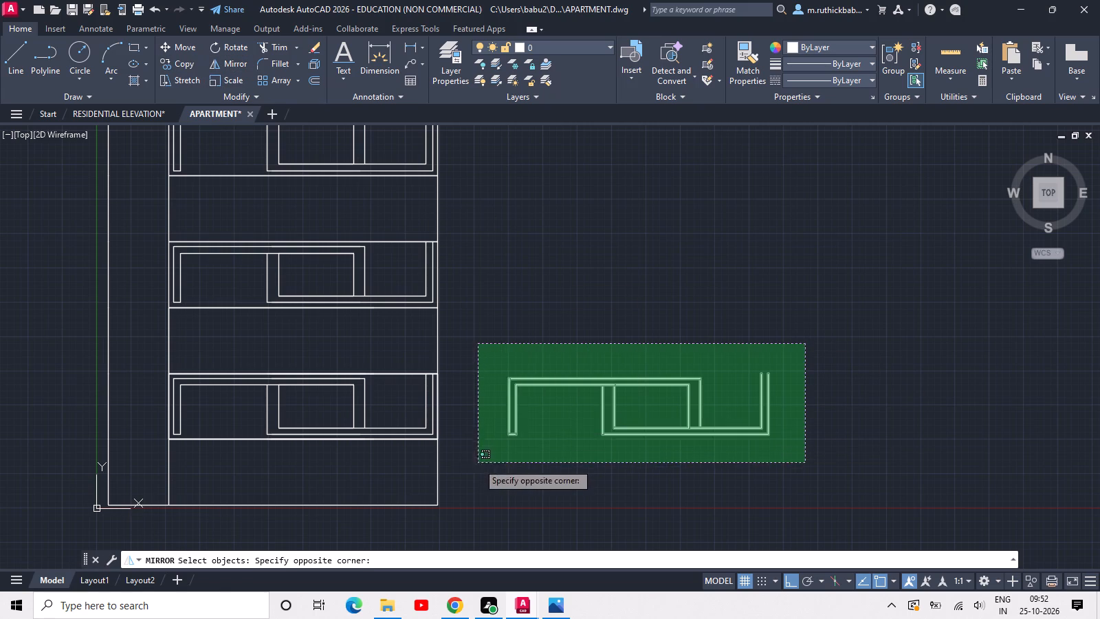
{"action": "left_click", "coordinate": [487, 464]}
{"action": "key", "text": "space"}
{"action": "left_click", "coordinate": [770, 372]}
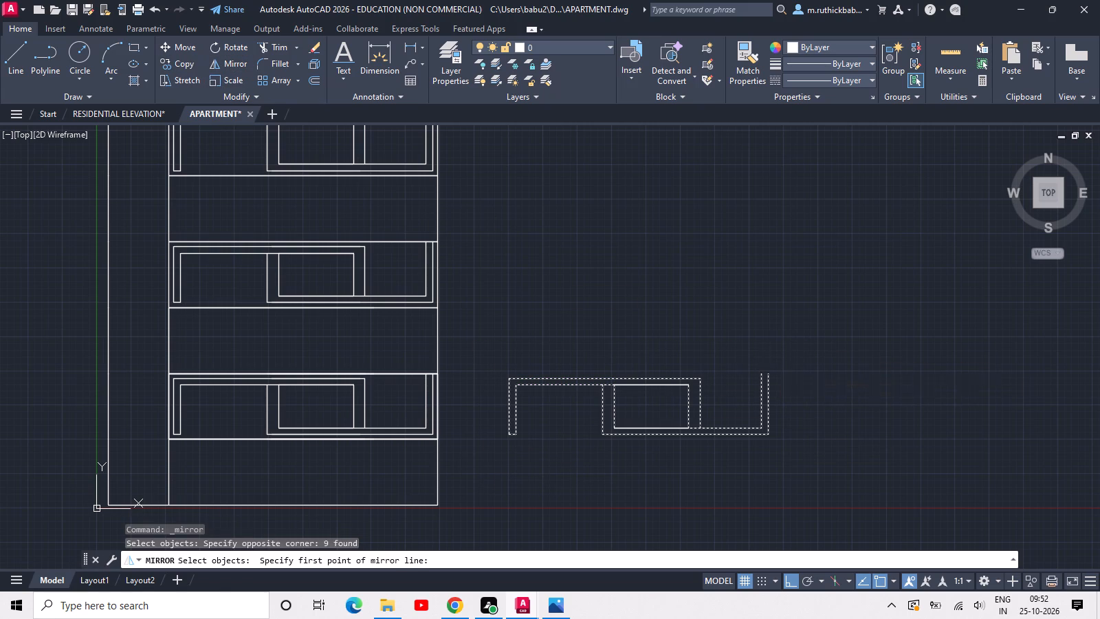
{"action": "left_click", "coordinate": [536, 350]}
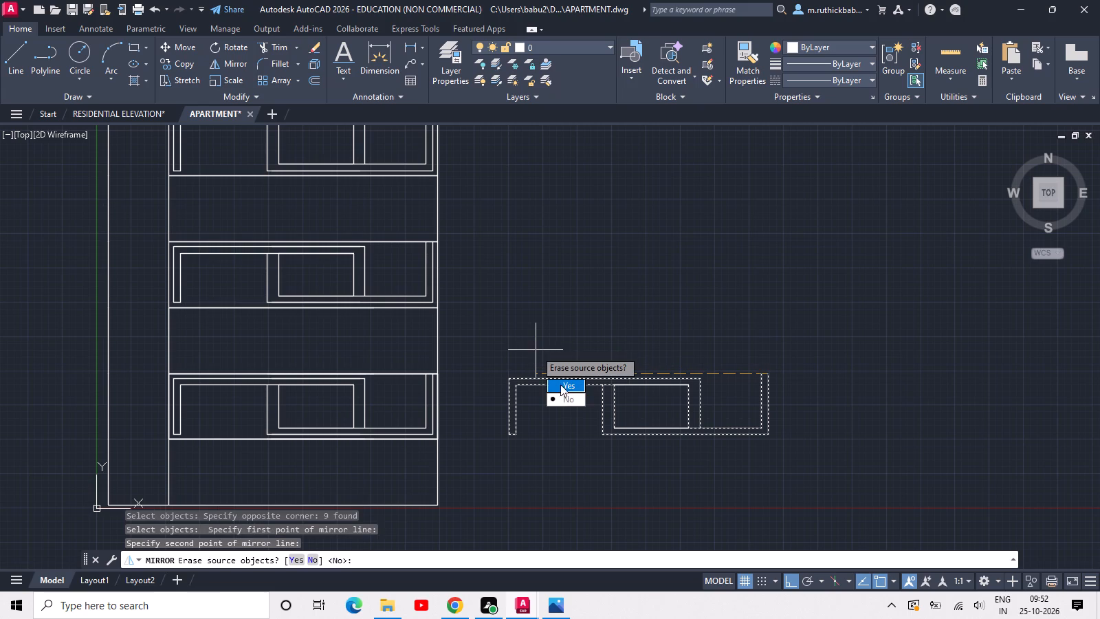
{"action": "left_click_drag", "start_coordinate": [561, 383], "coordinate": [536, 350]}
Copy the flipped bay frame from its lower right endpoint into the building's third, fifth and seventh storeys, aligned with the existing frames.
{"action": "left_click", "coordinate": [832, 284]}
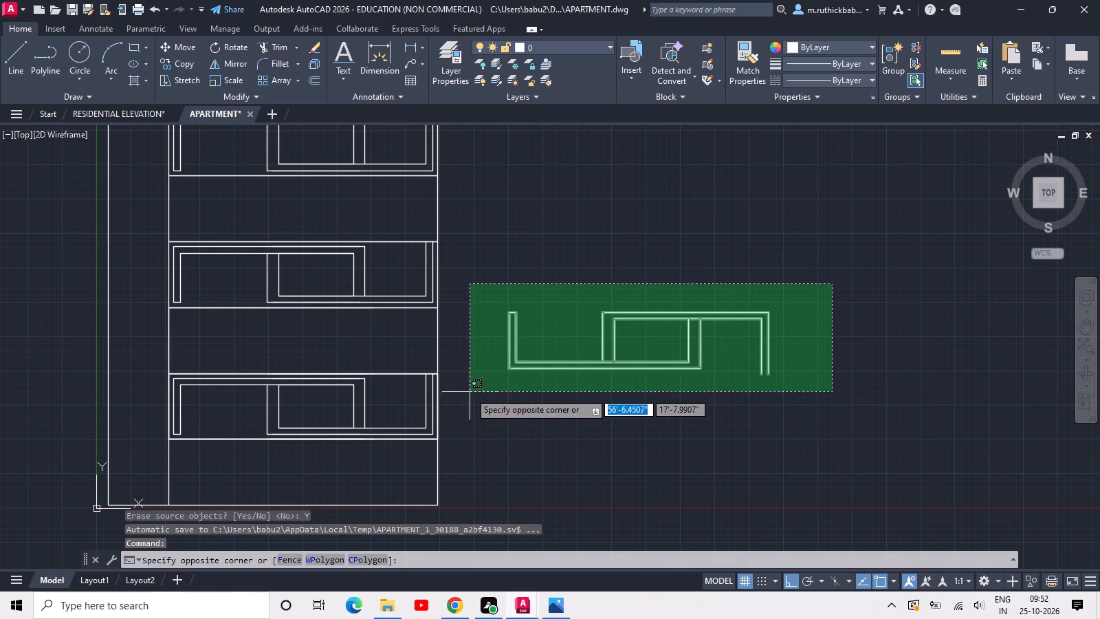
{"action": "left_click", "coordinate": [470, 392]}
{"action": "key", "text": "c"}
{"action": "key", "text": "o"}
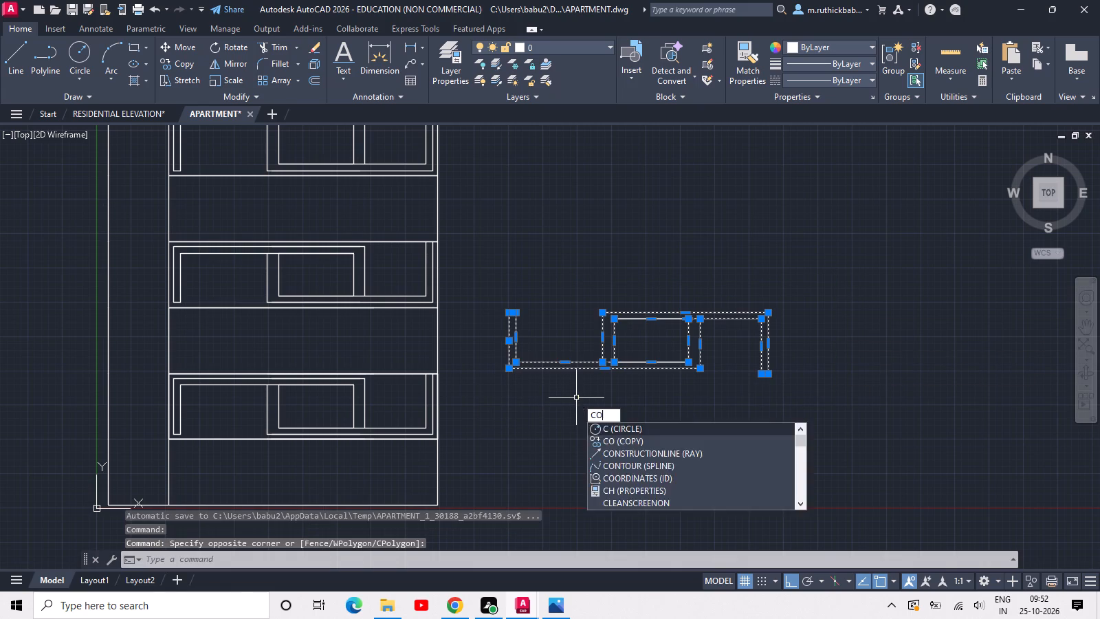
{"action": "key", "text": "space"}
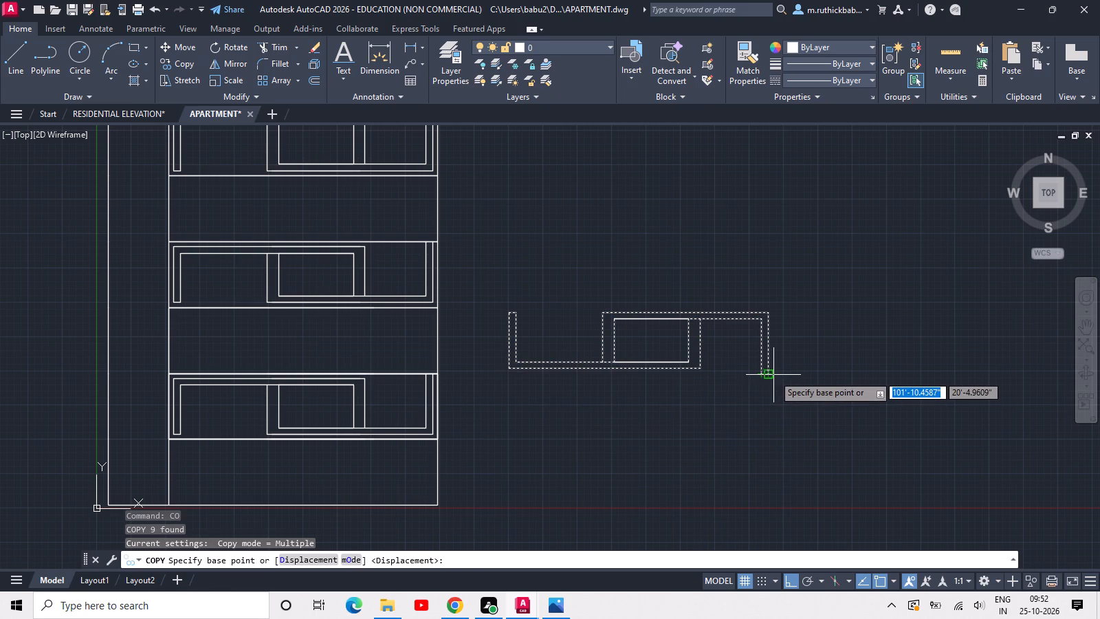
{"action": "left_click", "coordinate": [773, 375]}
{"action": "scroll", "coordinate": [434, 375], "scroll_direction": "up", "scroll_amount": 1}
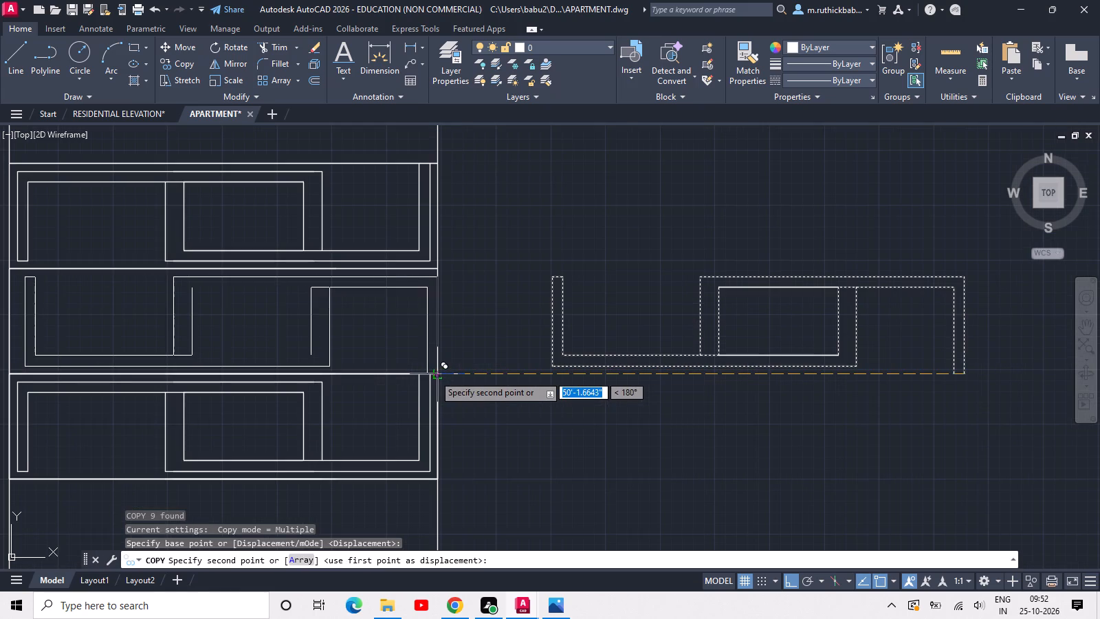
{"action": "left_click", "coordinate": [432, 372]}
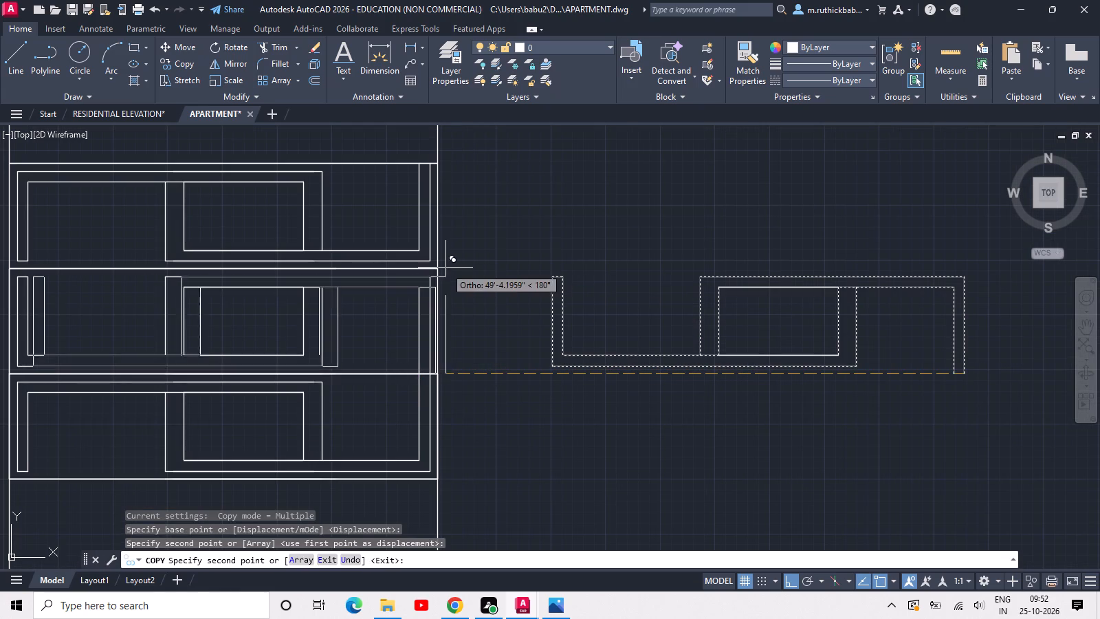
{"action": "middle_click_drag", "start_coordinate": [445, 267], "coordinate": [565, 588]}
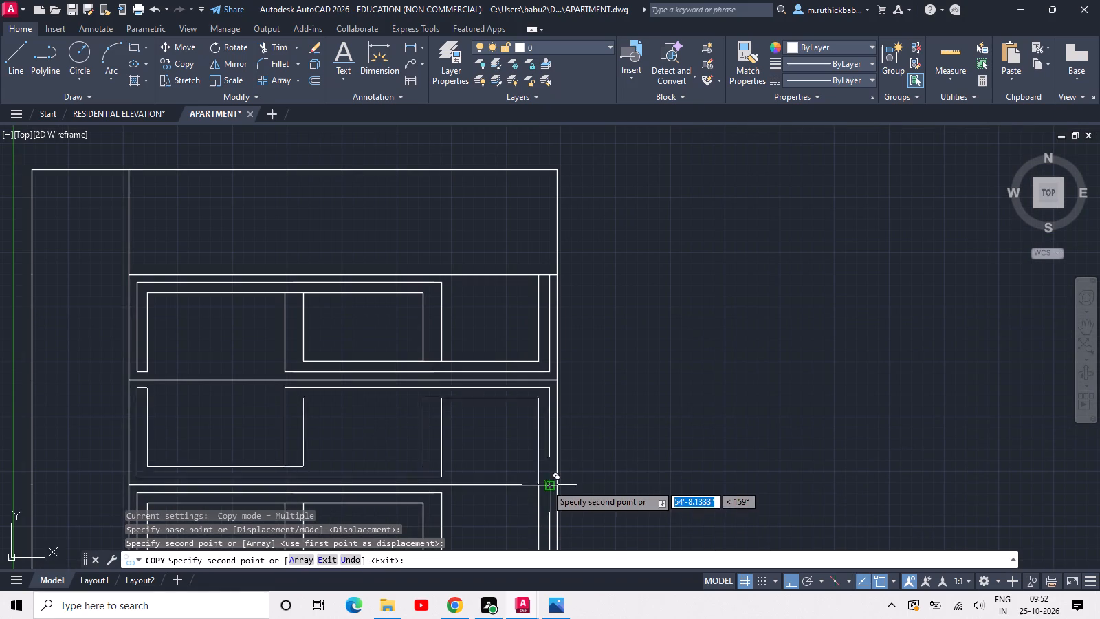
{"action": "left_click", "coordinate": [546, 484]}
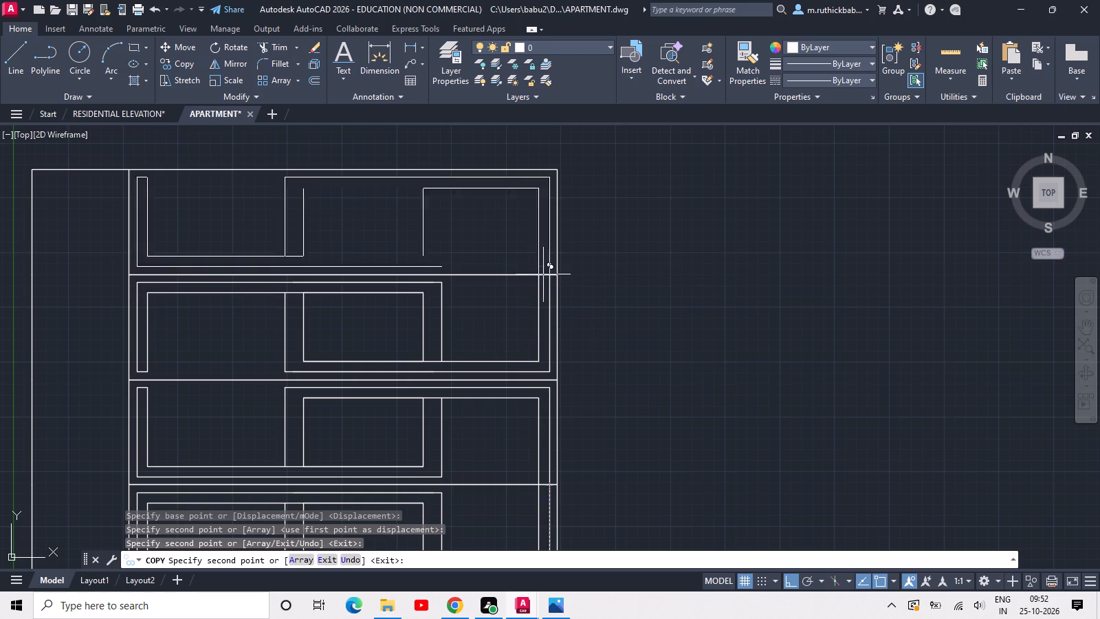
{"action": "left_click", "coordinate": [544, 276]}
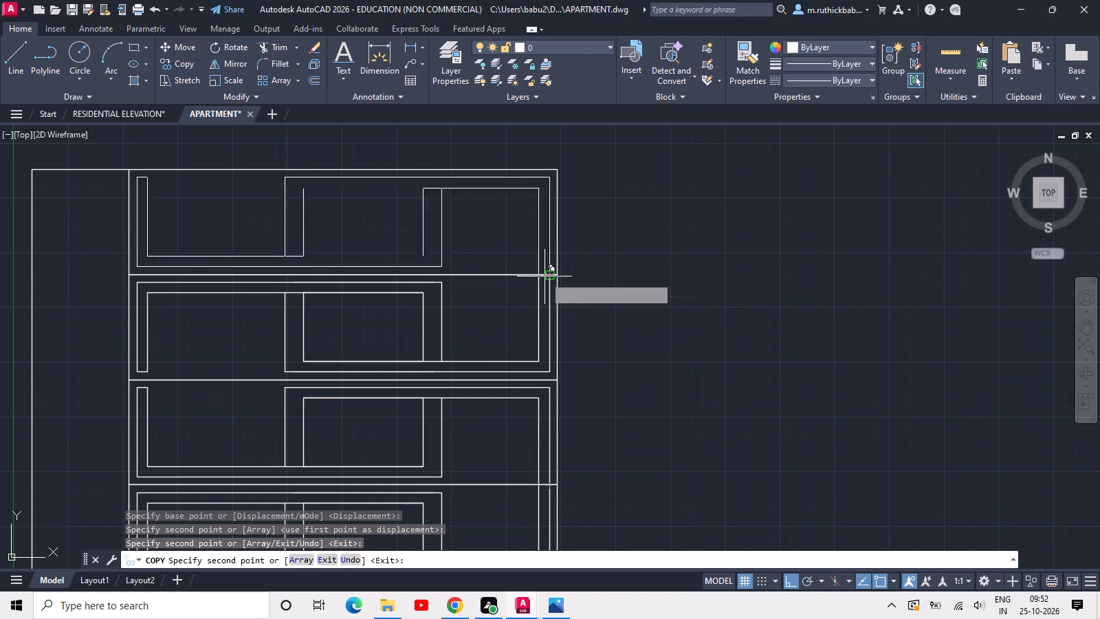
{"action": "key", "text": "Escape"}
{"action": "key", "text": "Escape"}
Trim away the seventh storey frame's outer bottom edge and the sixth storey frame's outer top edge along their shared floor line.
{"action": "scroll", "coordinate": [670, 293], "scroll_direction": "down", "scroll_amount": 1}
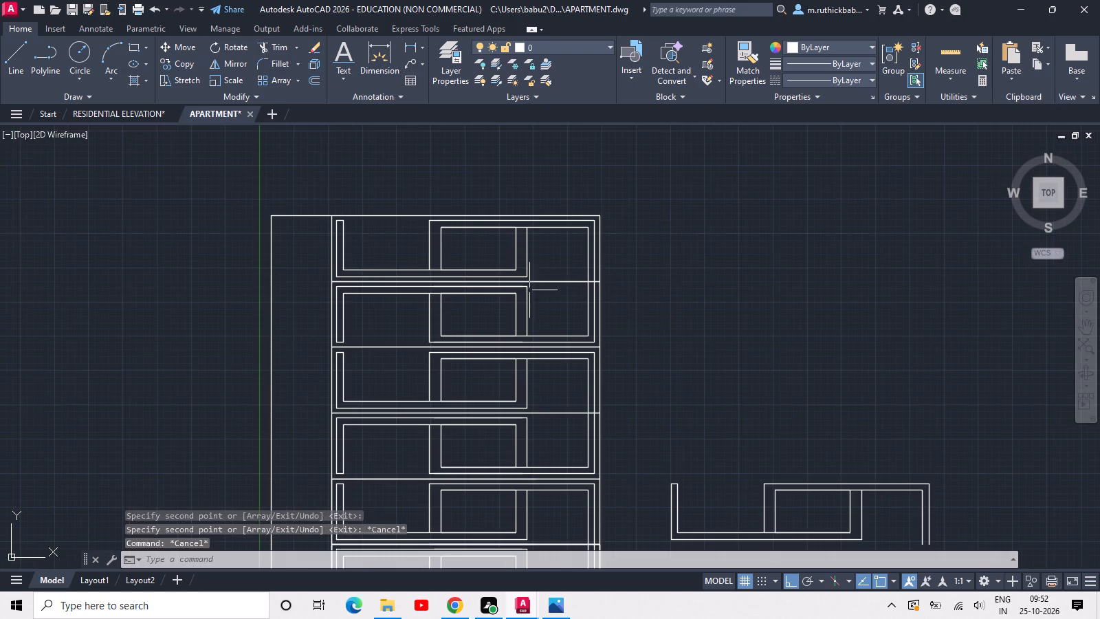
{"action": "scroll", "coordinate": [448, 279], "scroll_direction": "up", "scroll_amount": 3}
{"action": "key", "text": "t"}
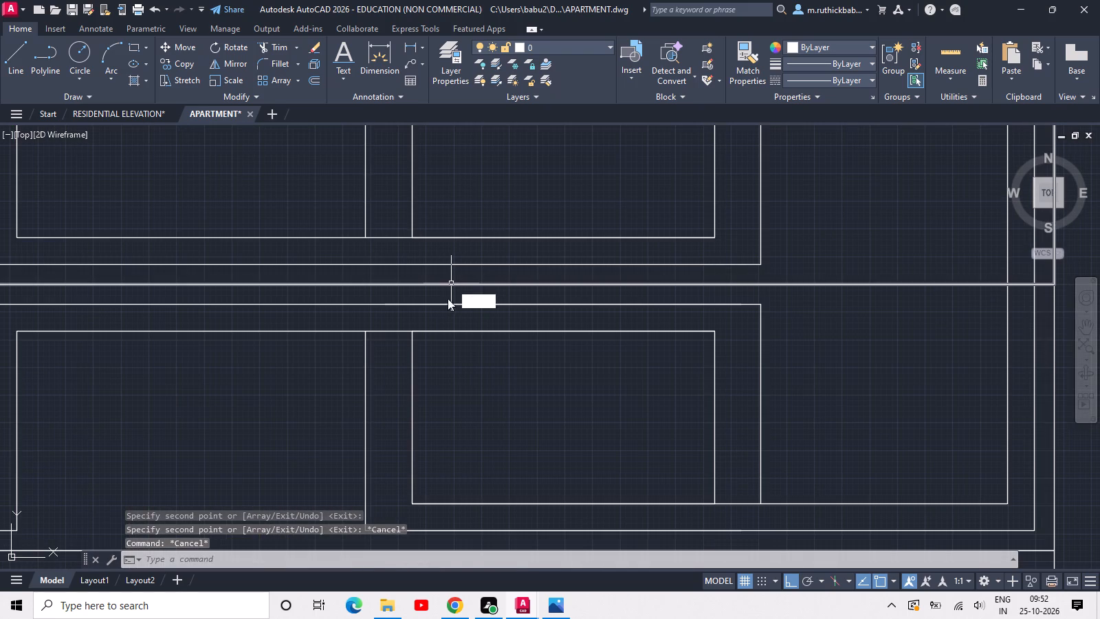
{"action": "type", "text": "R"}
{"action": "key", "text": "space"}
{"action": "key", "text": "space"}
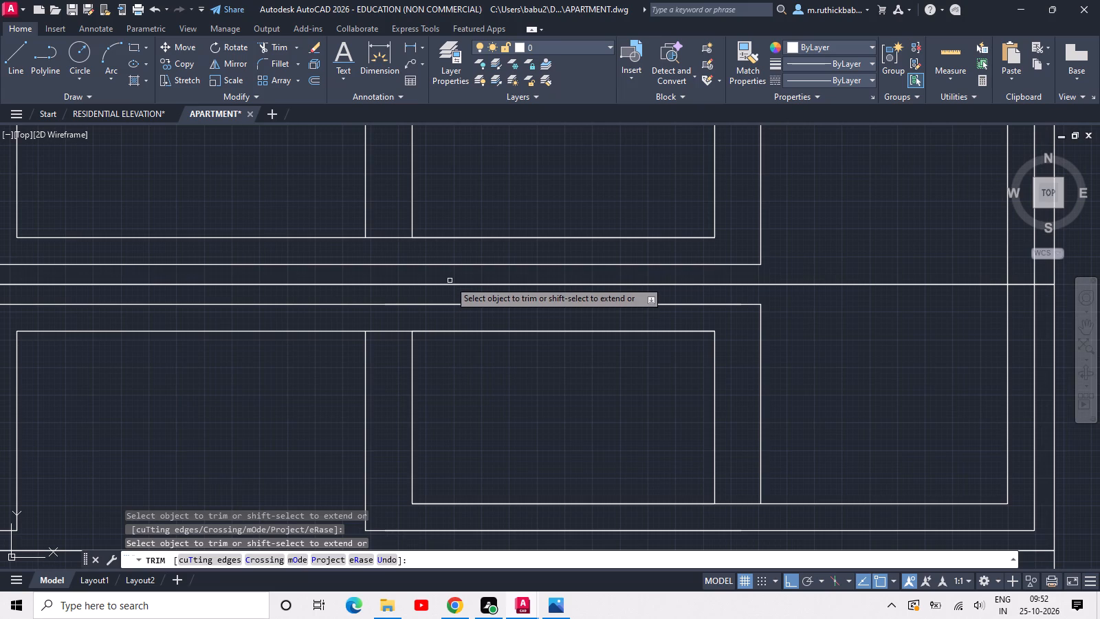
{"action": "left_click", "coordinate": [454, 262]}
{"action": "left_click", "coordinate": [448, 269]}
{"action": "left_click", "coordinate": [451, 296]}
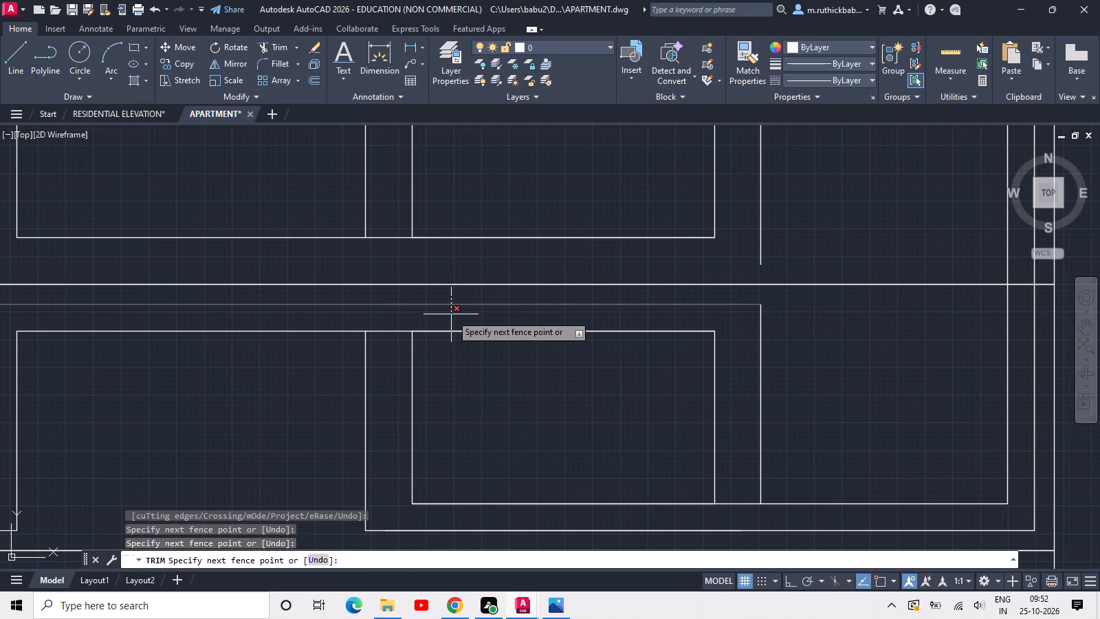
{"action": "left_click", "coordinate": [451, 315]}
Trim away the outer bottom edges on the fifth and third storeys and the outer top edges on the fourth and second storeys.
{"action": "scroll", "coordinate": [451, 315], "scroll_direction": "down", "scroll_amount": 2}
{"action": "middle_click_drag", "start_coordinate": [461, 420], "coordinate": [454, 400]}
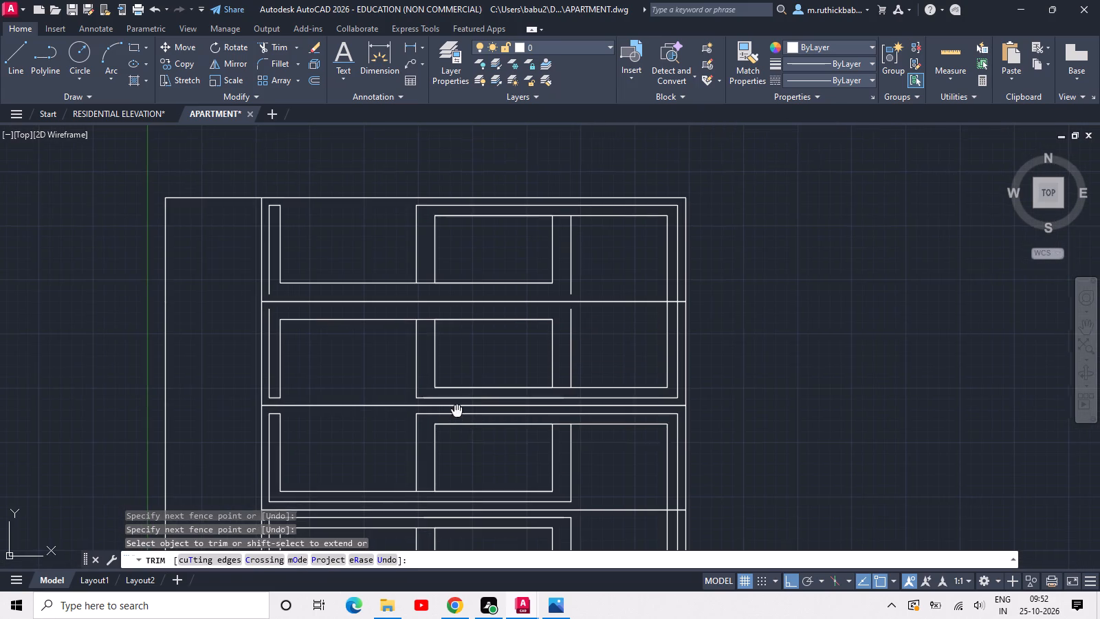
{"action": "middle_click_drag", "start_coordinate": [454, 400], "coordinate": [448, 329]}
{"action": "left_click", "coordinate": [454, 411]}
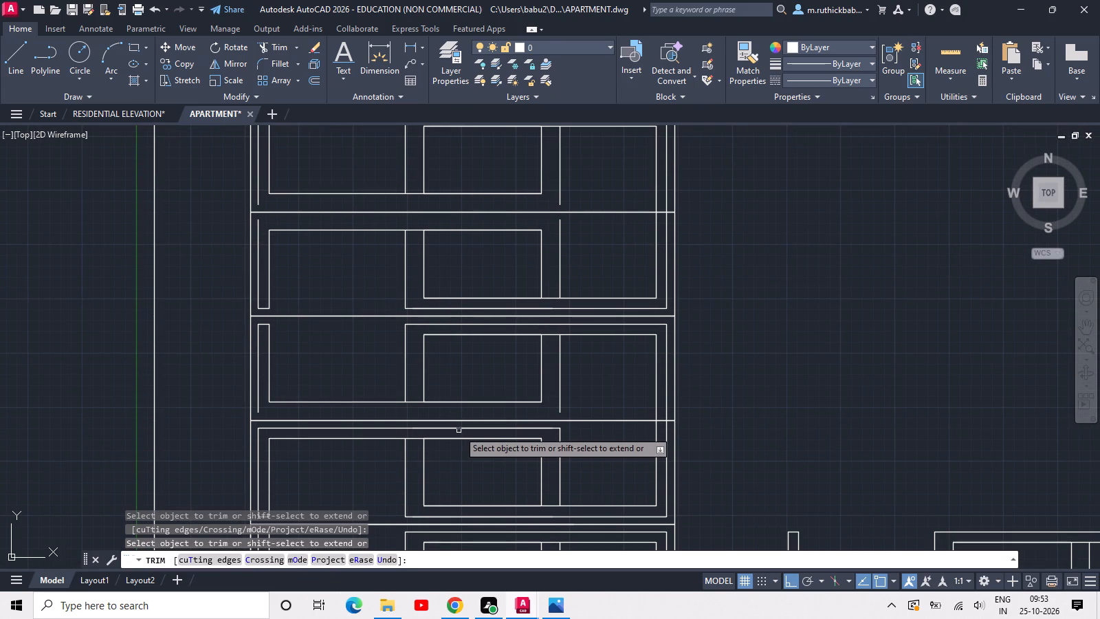
{"action": "left_click", "coordinate": [459, 429]}
{"action": "left_click", "coordinate": [420, 427]}
{"action": "scroll", "coordinate": [412, 428], "scroll_direction": "down", "scroll_amount": 2}
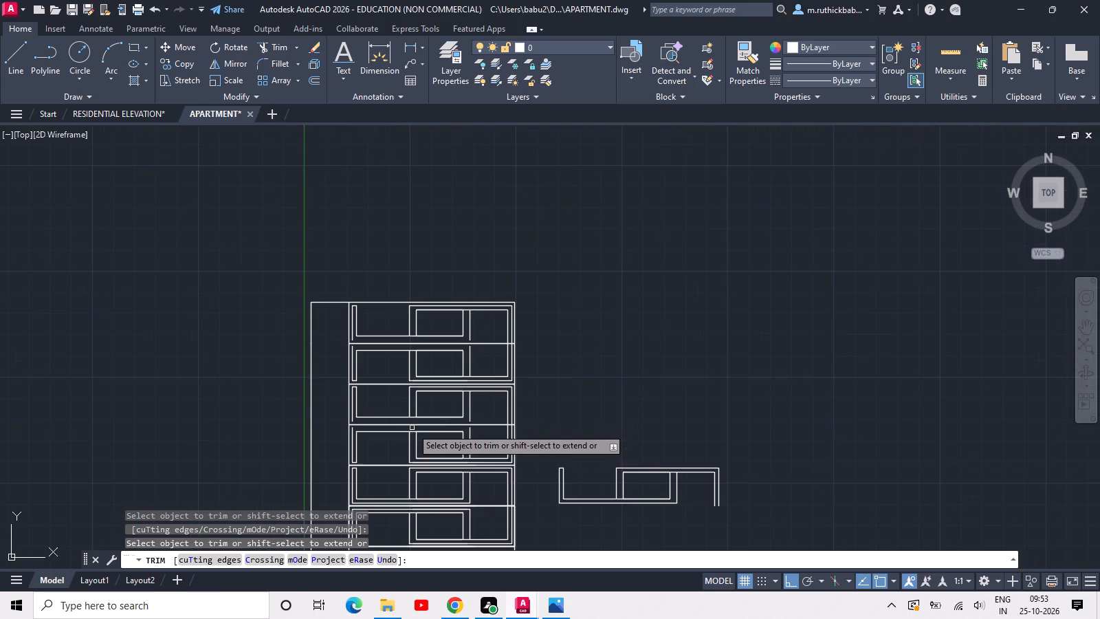
{"action": "scroll", "coordinate": [412, 510], "scroll_direction": "up", "scroll_amount": 1}
{"action": "middle_click_drag", "start_coordinate": [412, 510], "coordinate": [467, 344]}
{"action": "scroll", "coordinate": [467, 344], "scroll_direction": "up", "scroll_amount": 1}
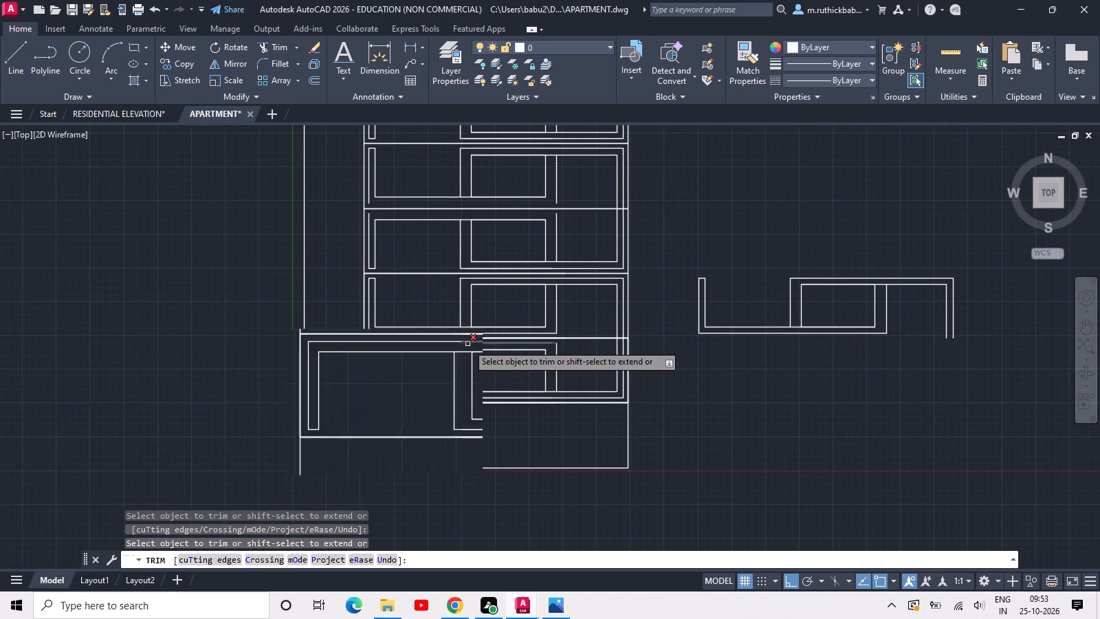
{"action": "scroll", "coordinate": [467, 344], "scroll_direction": "up", "scroll_amount": 1}
{"action": "left_click", "coordinate": [466, 340]}
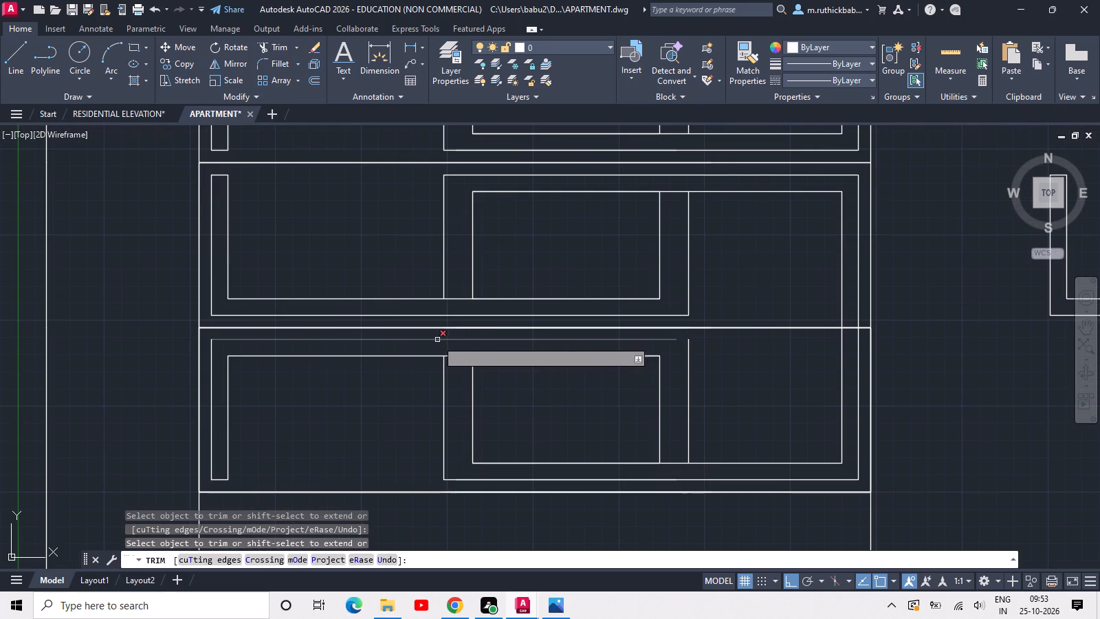
{"action": "left_click", "coordinate": [435, 339]}
{"action": "left_click", "coordinate": [447, 315]}
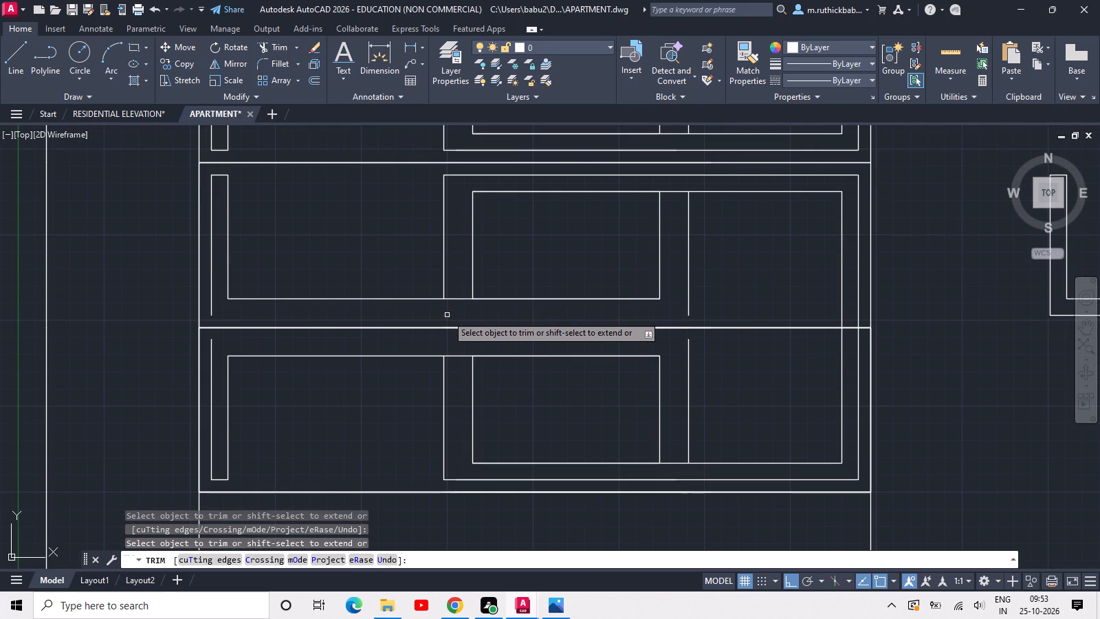
Extend the second and third storeys' outer left verticals and the verticals just right of the centre bay to their shared floor line.
{"action": "key", "text": "Escape"}
{"action": "key", "text": "Escape"}
{"action": "type", "text": "EX"}
{"action": "key", "text": "space"}
{"action": "key", "text": "space"}
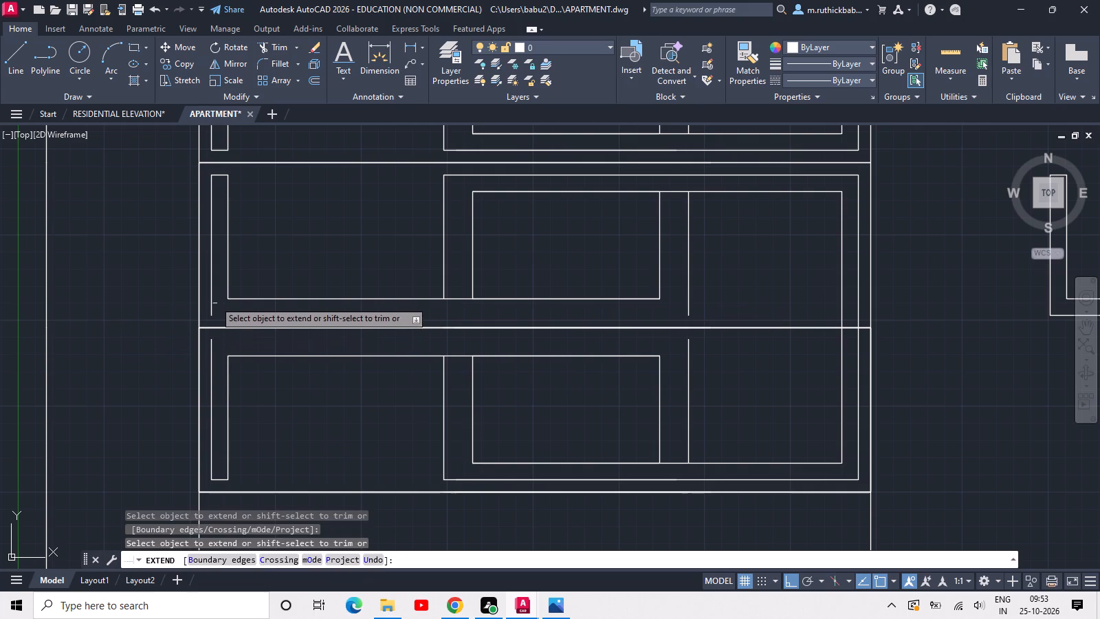
{"action": "left_click", "coordinate": [208, 301]}
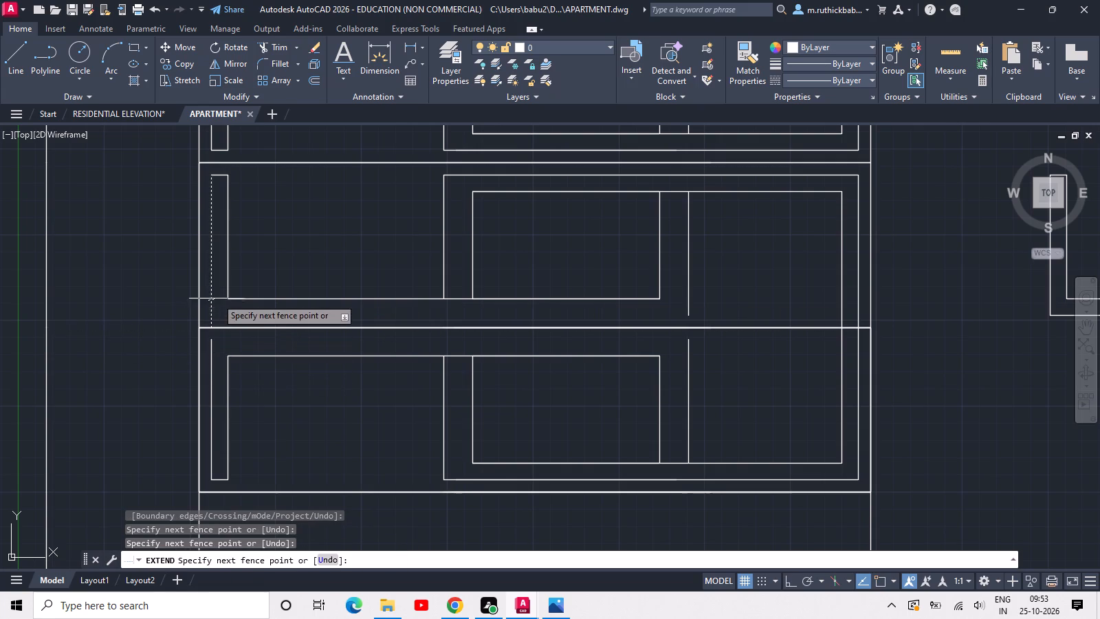
{"action": "left_click", "coordinate": [217, 296]}
{"action": "left_click", "coordinate": [210, 344]}
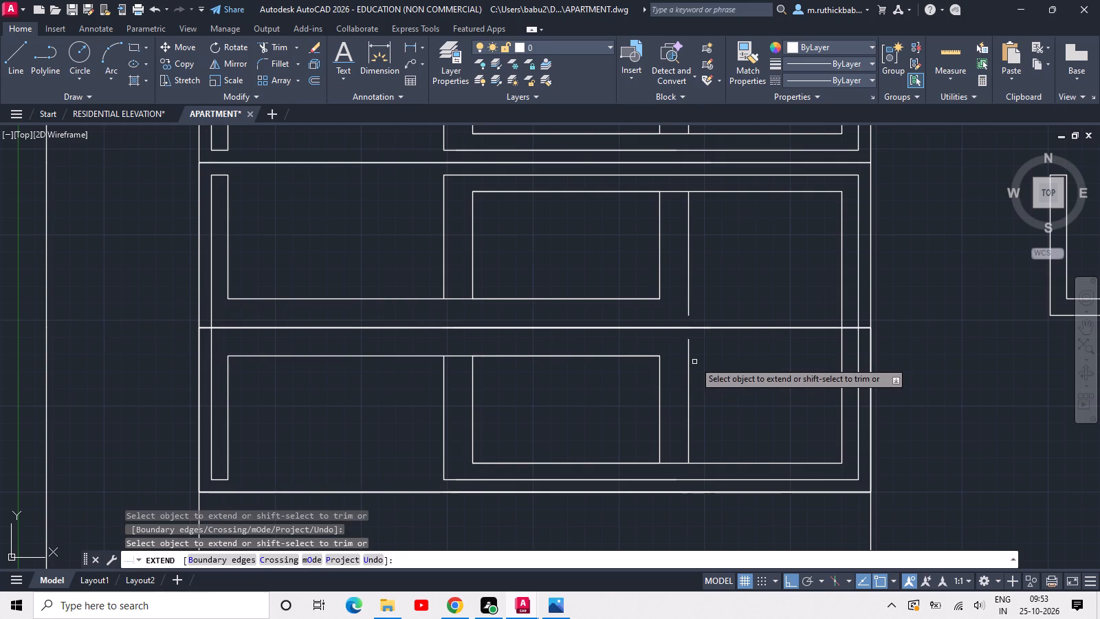
{"action": "left_click", "coordinate": [689, 355]}
{"action": "left_click", "coordinate": [690, 309]}
Extend the fourth and fifth storeys' outer left verticals and the verticals just right of the centre bay to their shared floor line.
{"action": "scroll", "coordinate": [691, 299], "scroll_direction": "down", "scroll_amount": 2}
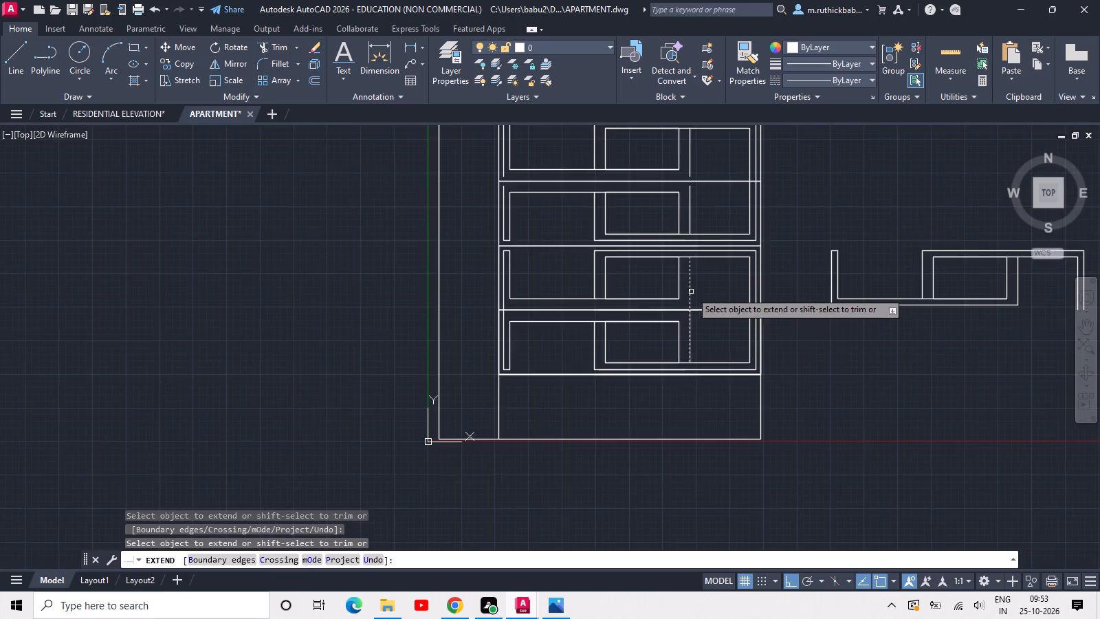
{"action": "middle_click_drag", "start_coordinate": [691, 292], "coordinate": [685, 415]}
{"action": "scroll", "coordinate": [606, 367], "scroll_direction": "up", "scroll_amount": 1}
{"action": "scroll", "coordinate": [417, 284], "scroll_direction": "up", "scroll_amount": 2}
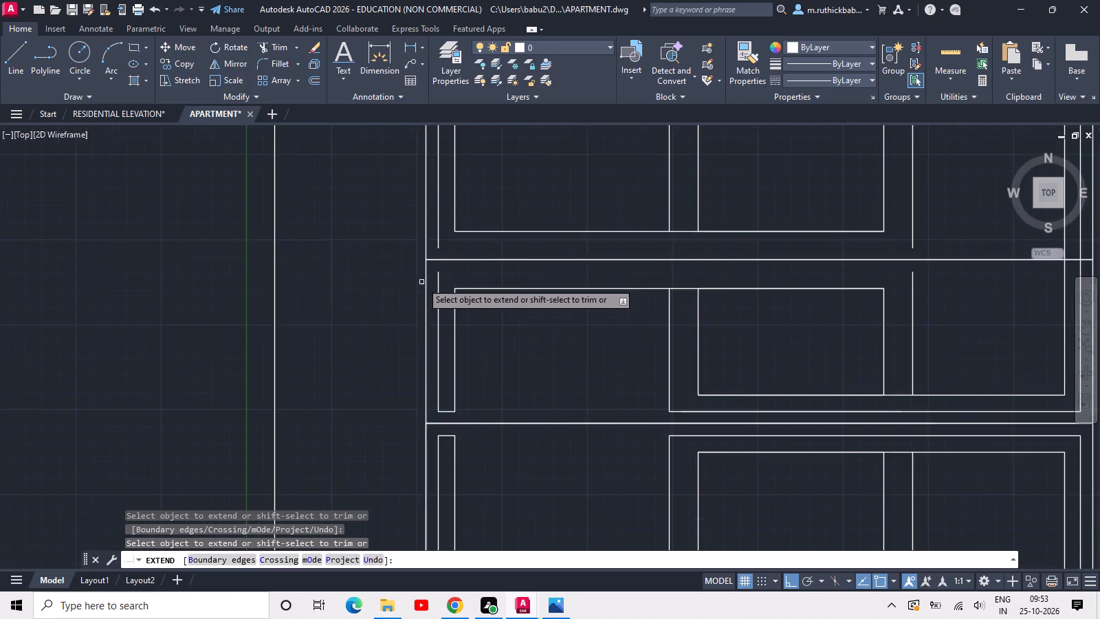
{"action": "left_click", "coordinate": [446, 279]}
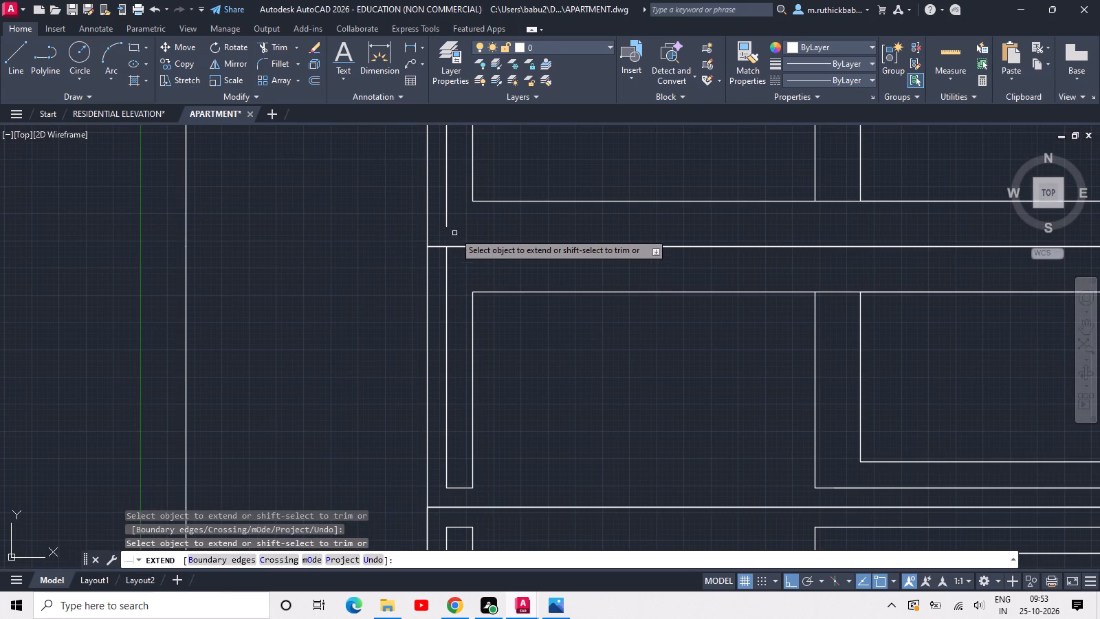
{"action": "left_click", "coordinate": [447, 220]}
{"action": "scroll", "coordinate": [567, 239], "scroll_direction": "down", "scroll_amount": 2}
{"action": "middle_click_drag", "start_coordinate": [665, 248], "coordinate": [421, 327]}
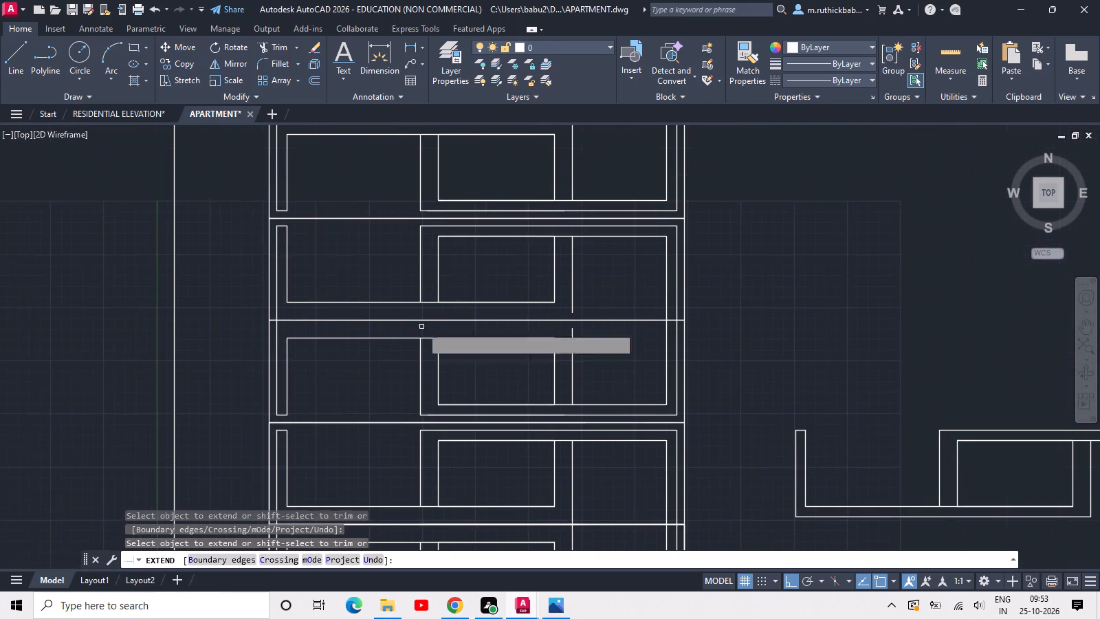
{"action": "scroll", "coordinate": [569, 316], "scroll_direction": "up", "scroll_amount": 3}
{"action": "left_click", "coordinate": [567, 287]}
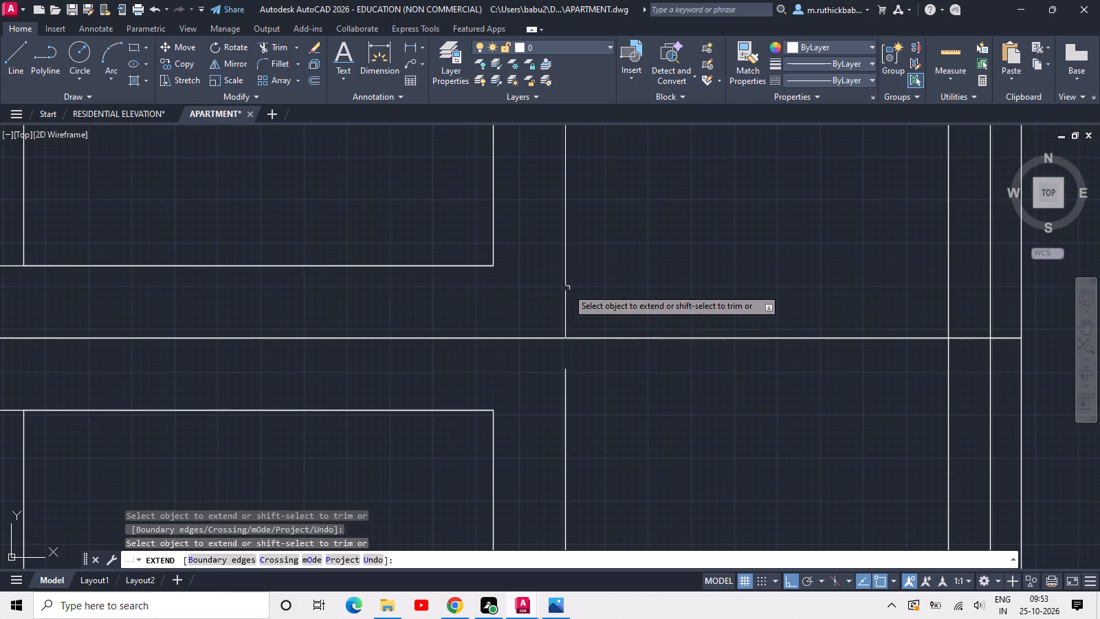
{"action": "left_click", "coordinate": [566, 371]}
Extend the sixth and seventh storeys' outer left verticals and the verticals just right of the centre bay to their shared floor line.
{"action": "scroll", "coordinate": [575, 357], "scroll_direction": "down", "scroll_amount": 3}
{"action": "middle_click_drag", "start_coordinate": [592, 276], "coordinate": [609, 414]}
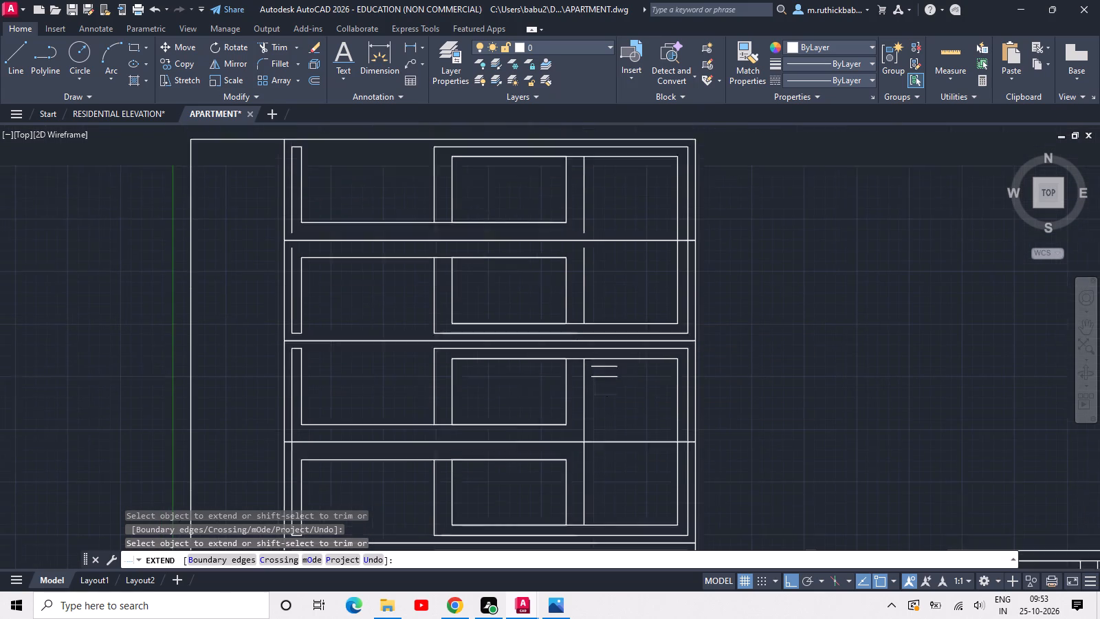
{"action": "middle_click_drag", "start_coordinate": [609, 414], "coordinate": [613, 430]}
{"action": "scroll", "coordinate": [572, 399], "scroll_direction": "up", "scroll_amount": 1}
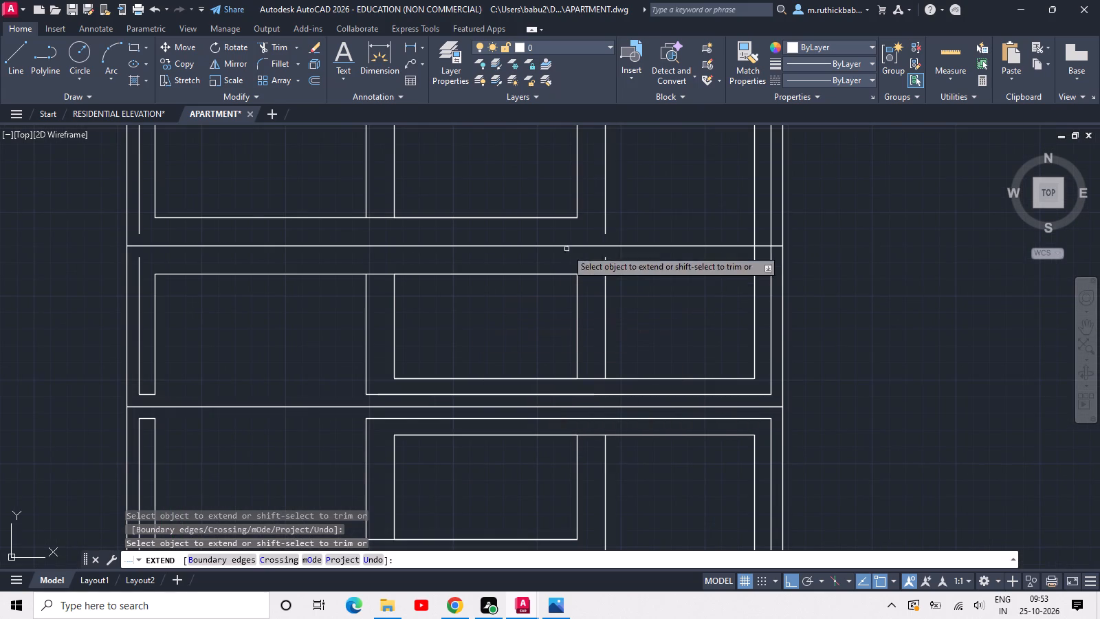
{"action": "left_click", "coordinate": [605, 224]}
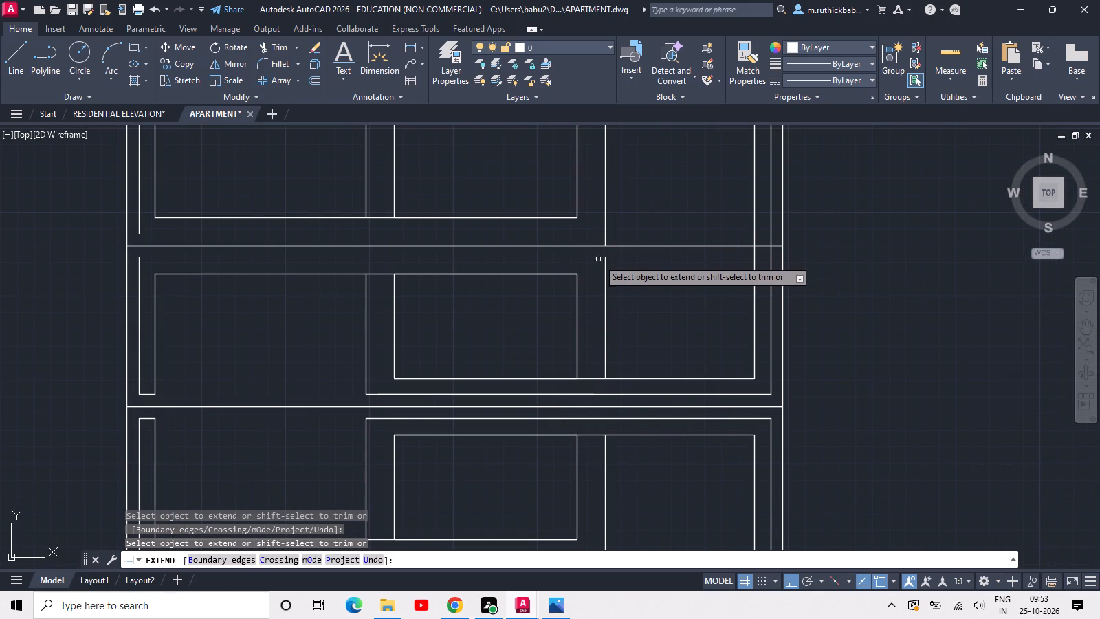
{"action": "left_click", "coordinate": [605, 270]}
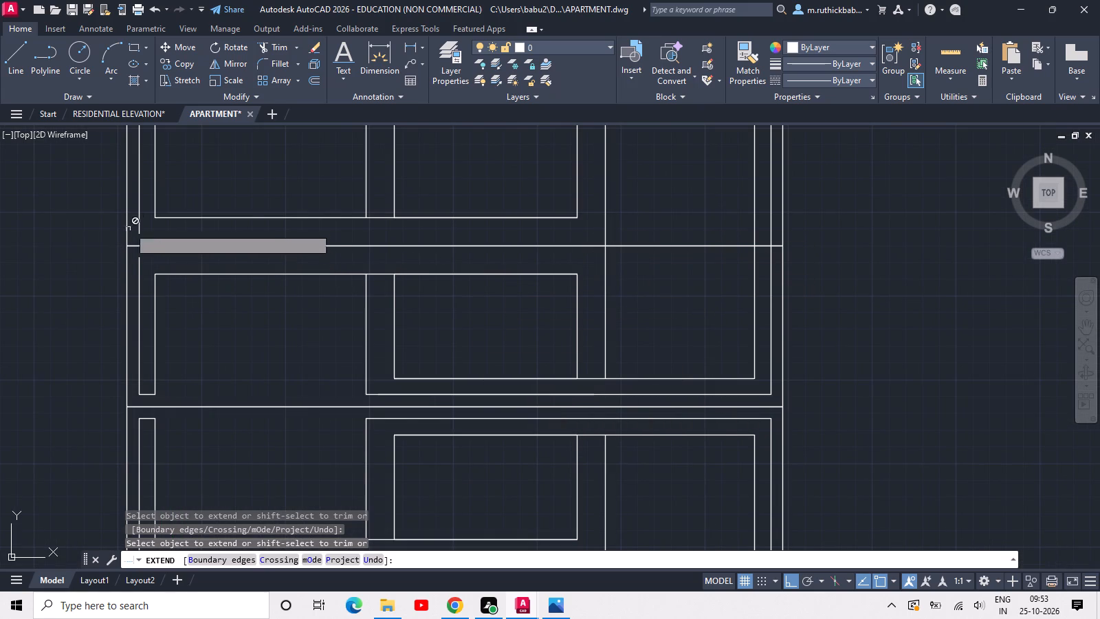
{"action": "left_click", "coordinate": [137, 220]}
{"action": "left_click", "coordinate": [136, 265]}
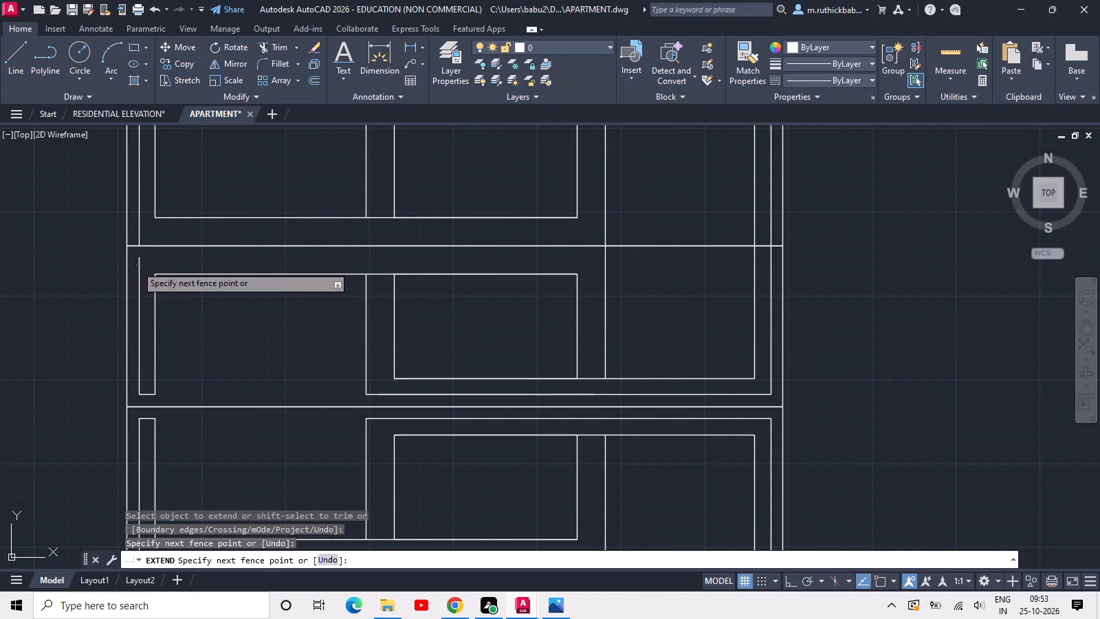
{"action": "key", "text": "Escape"}
{"action": "left_click", "coordinate": [144, 268]}
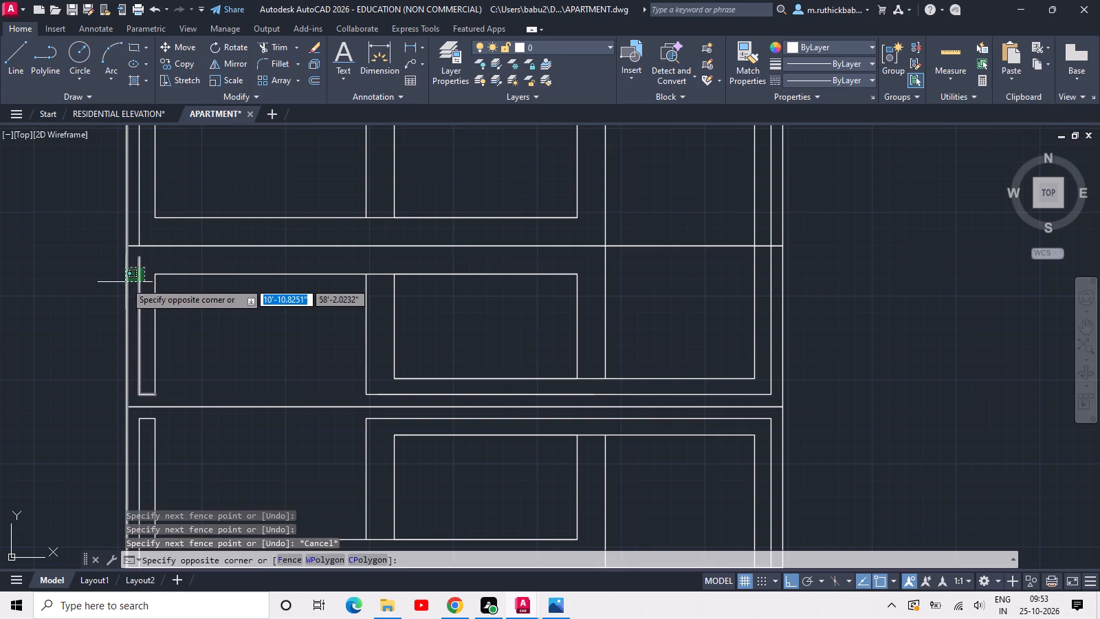
{"action": "key", "text": "Escape"}
{"action": "key", "text": "space"}
{"action": "left_click", "coordinate": [137, 268]}
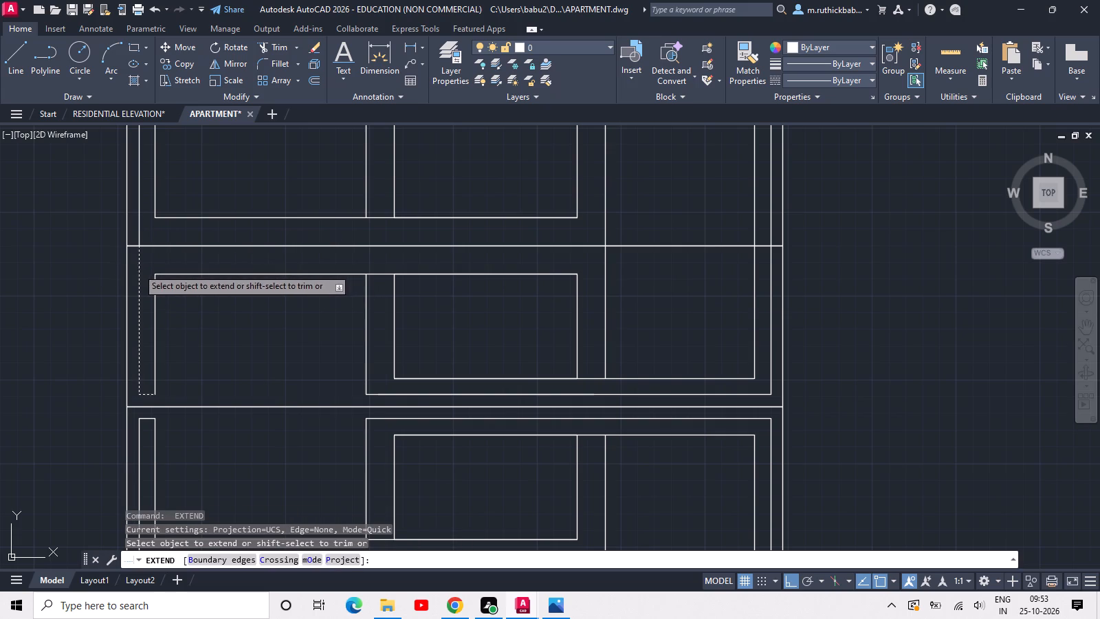
{"action": "key", "text": "Escape"}
Delete the spare bay frame drawn beside the building.
{"action": "scroll", "coordinate": [149, 264], "scroll_direction": "down", "scroll_amount": 2}
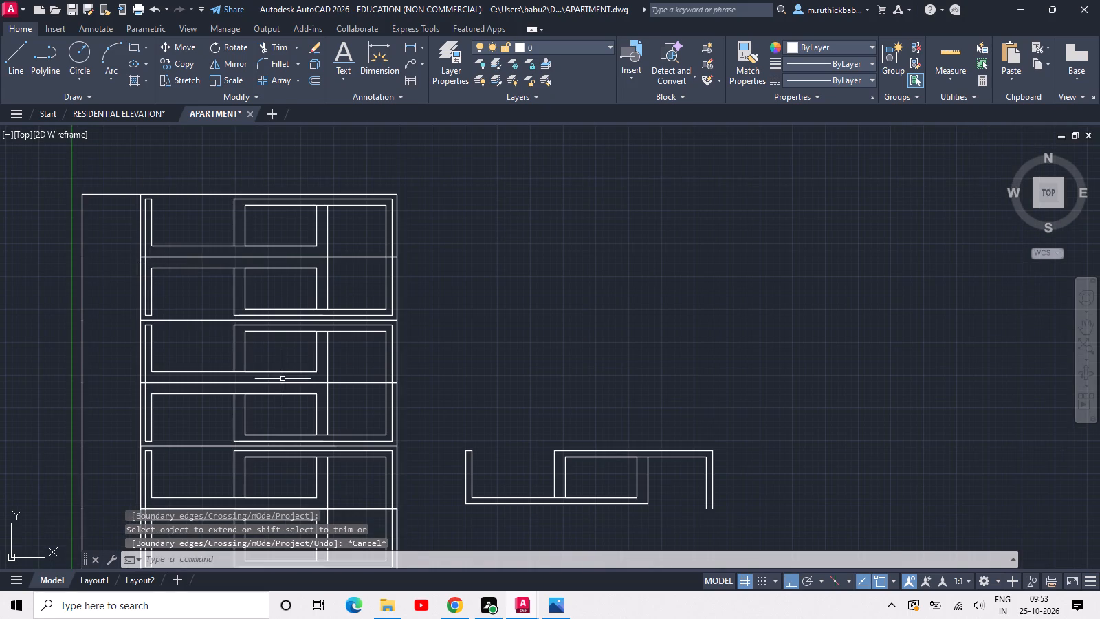
{"action": "middle_click_drag", "start_coordinate": [283, 379], "coordinate": [417, 351]}
{"action": "scroll", "coordinate": [405, 360], "scroll_direction": "down", "scroll_amount": 1}
{"action": "scroll", "coordinate": [398, 427], "scroll_direction": "up", "scroll_amount": 1}
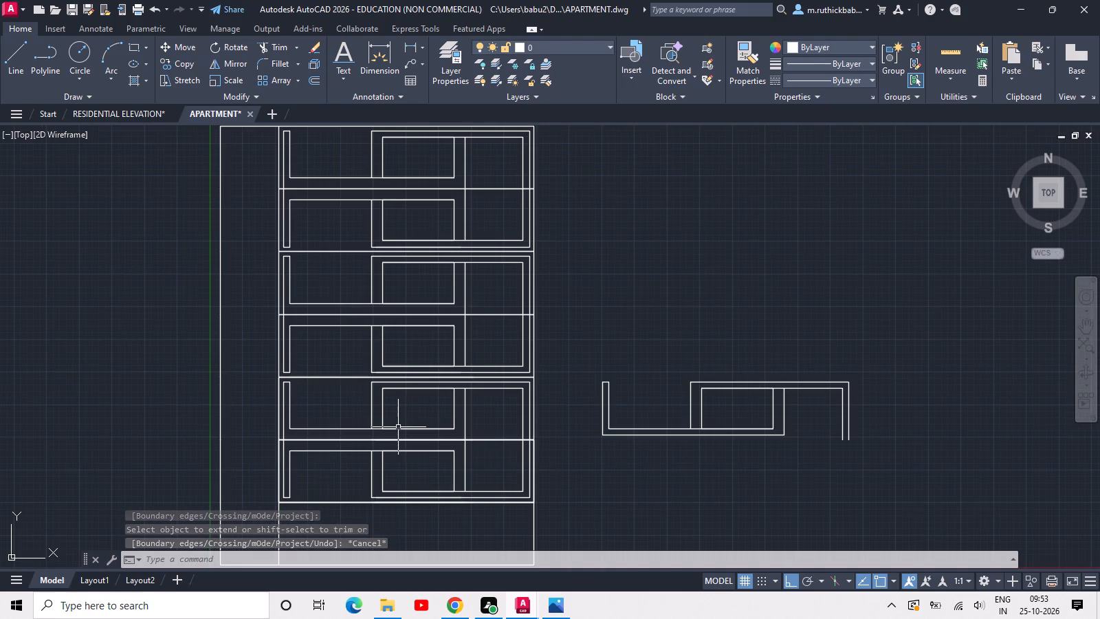
{"action": "scroll", "coordinate": [491, 380], "scroll_direction": "up", "scroll_amount": 2}
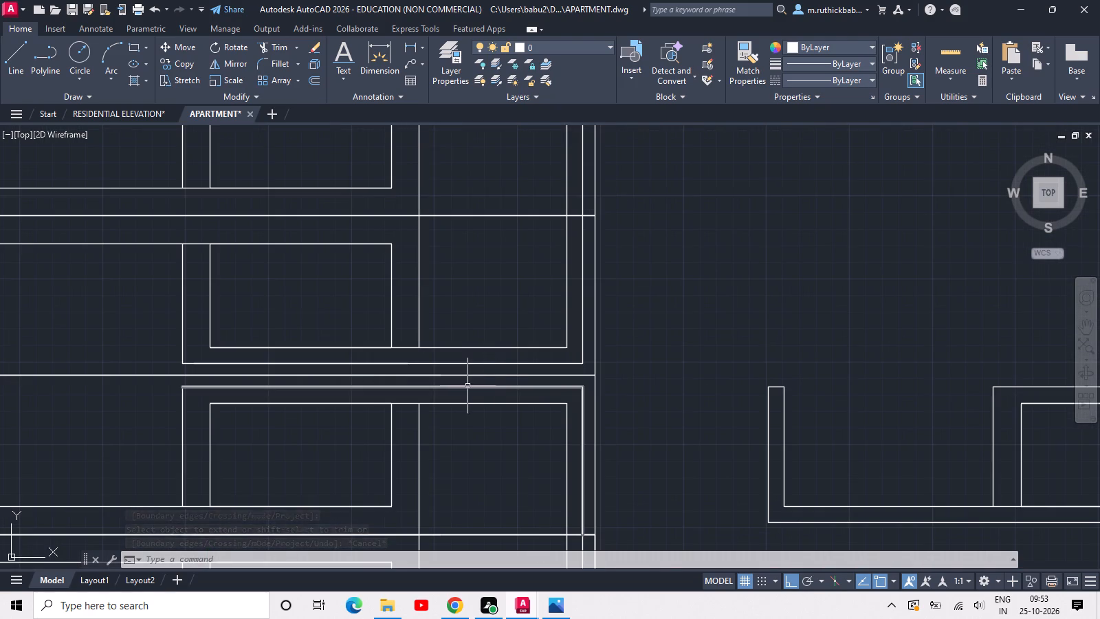
{"action": "middle_click_drag", "start_coordinate": [303, 361], "coordinate": [516, 316]}
{"action": "scroll", "coordinate": [551, 306], "scroll_direction": "down", "scroll_amount": 2}
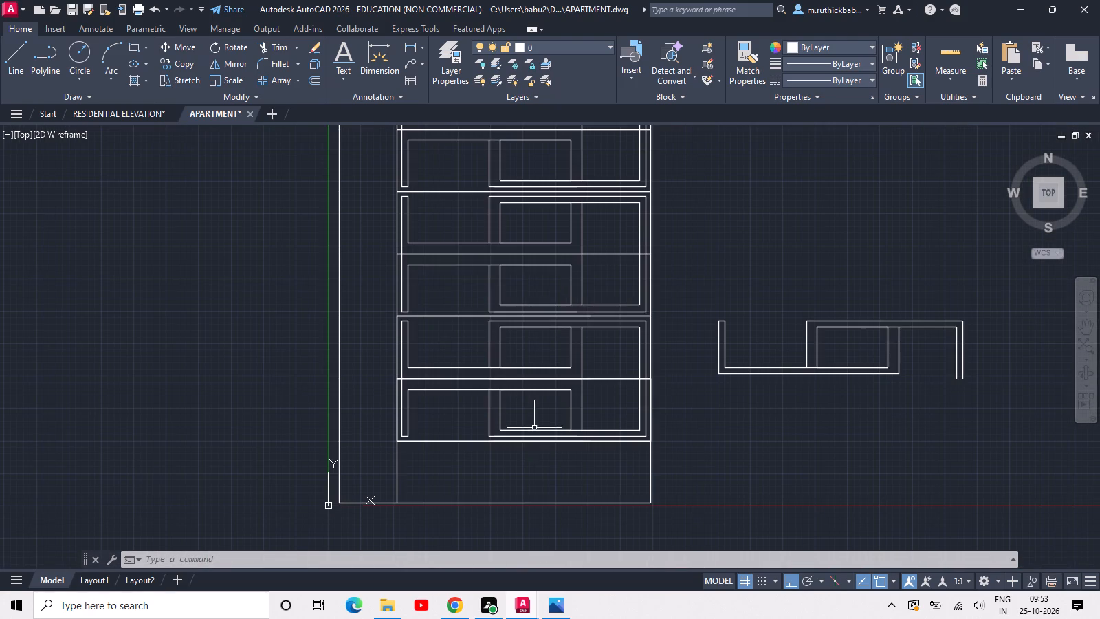
{"action": "scroll", "coordinate": [608, 380], "scroll_direction": "up", "scroll_amount": 1}
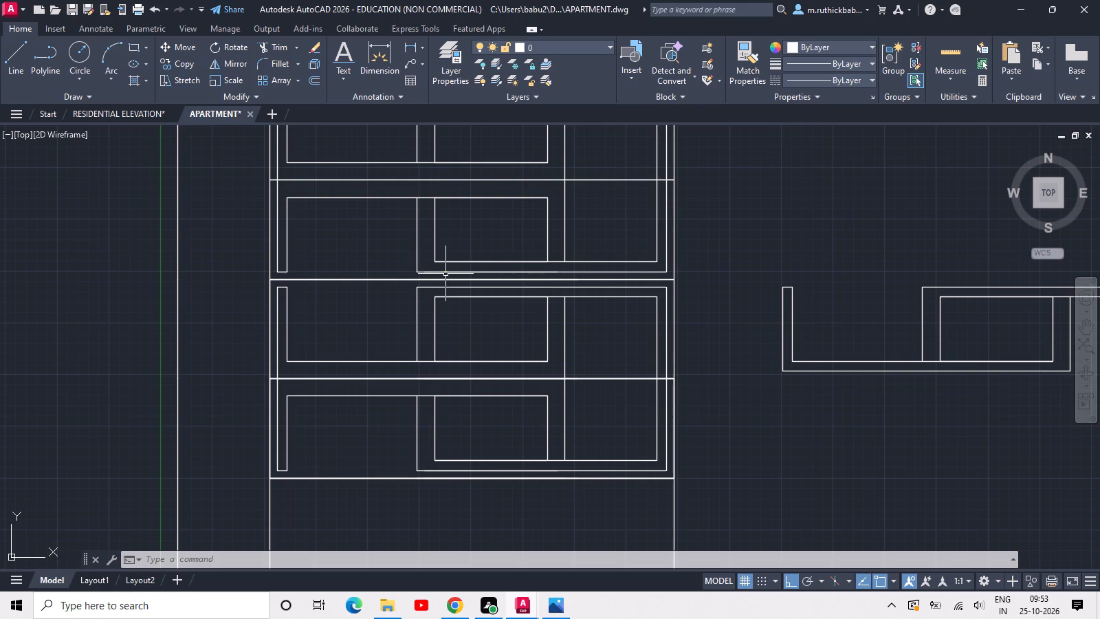
{"action": "middle_click_drag", "start_coordinate": [445, 274], "coordinate": [342, 384]}
{"action": "scroll", "coordinate": [431, 347], "scroll_direction": "down", "scroll_amount": 2}
{"action": "left_click_drag", "start_coordinate": [713, 316], "coordinate": [702, 352]}
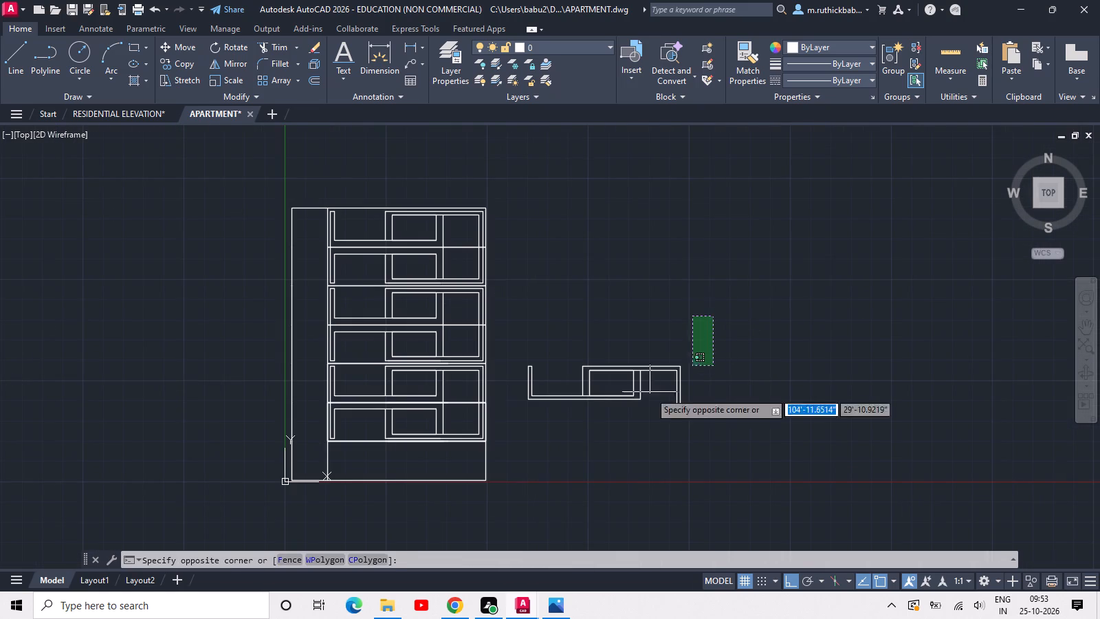
{"action": "left_click", "coordinate": [517, 422]}
{"action": "key", "text": "Delete"}
{"action": "key", "text": "Delete"}
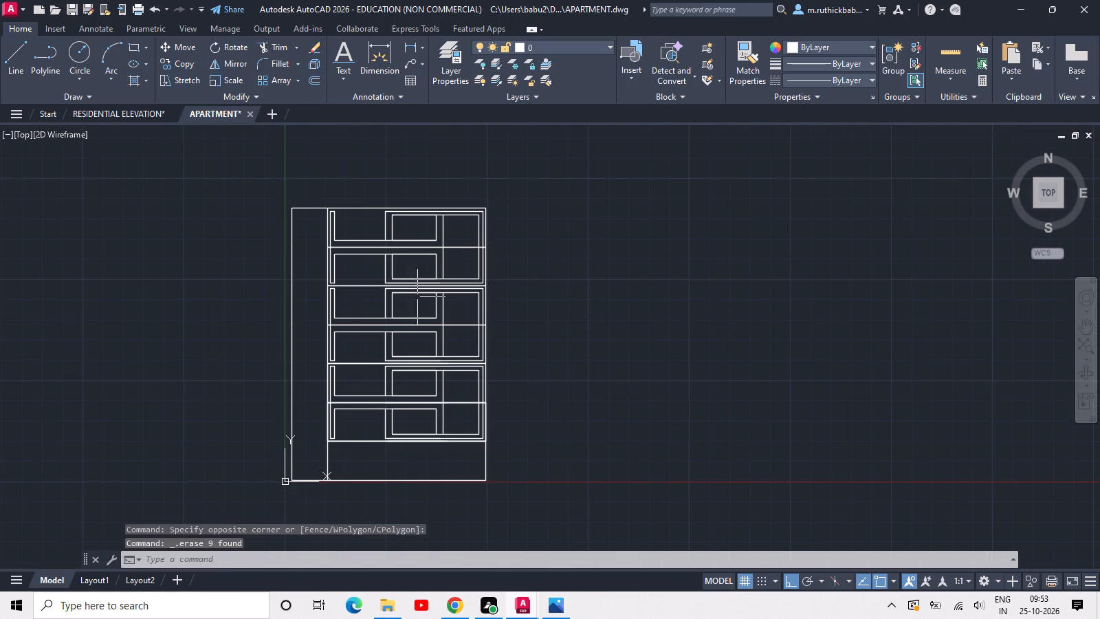
Save the APARTMENT drawing.
{"action": "scroll", "coordinate": [375, 221], "scroll_direction": "up", "scroll_amount": 2}
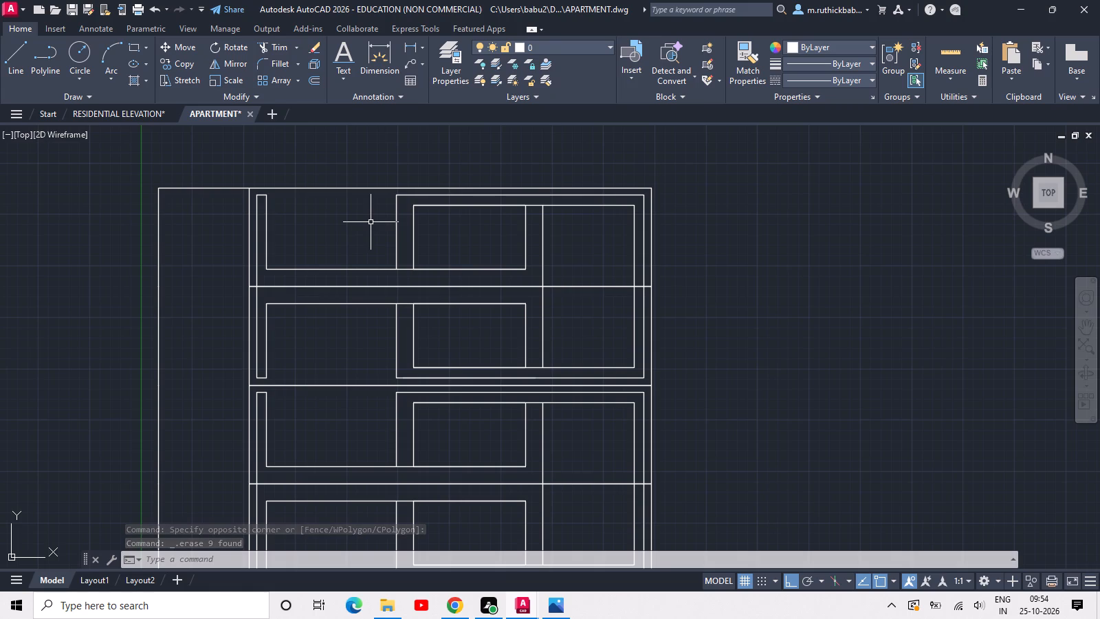
{"action": "scroll", "coordinate": [370, 223], "scroll_direction": "down", "scroll_amount": 2}
{"action": "scroll", "coordinate": [450, 308], "scroll_direction": "up", "scroll_amount": 3}
{"action": "scroll", "coordinate": [523, 218], "scroll_direction": "down", "scroll_amount": 1}
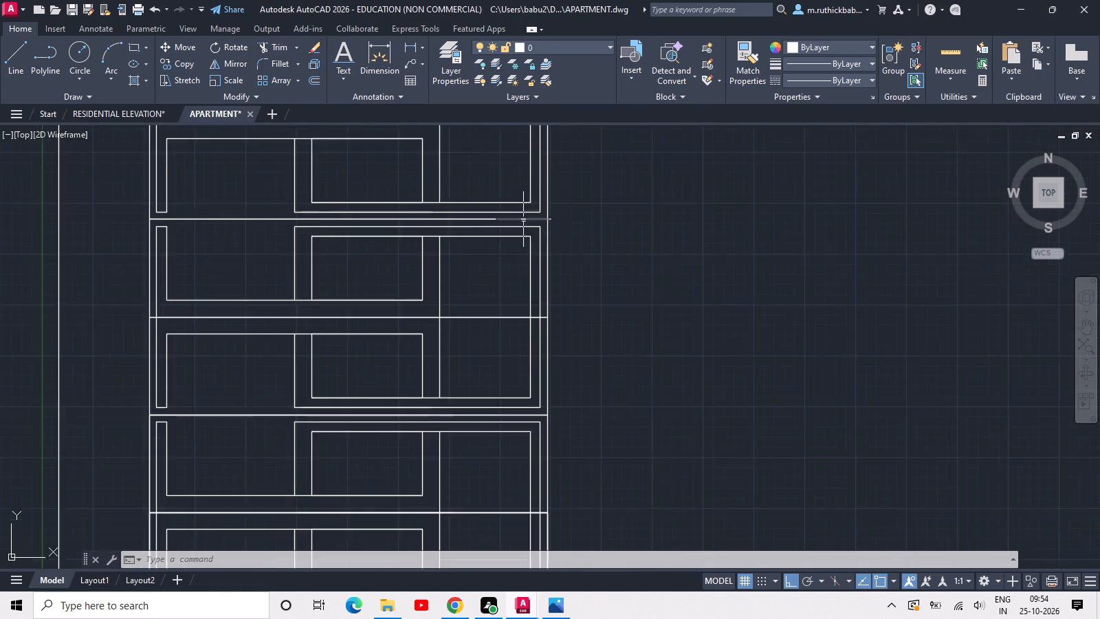
{"action": "scroll", "coordinate": [522, 224], "scroll_direction": "down", "scroll_amount": 2}
{"action": "key", "text": "ctrl+s"}
{"action": "key", "text": "ctrl+s"}
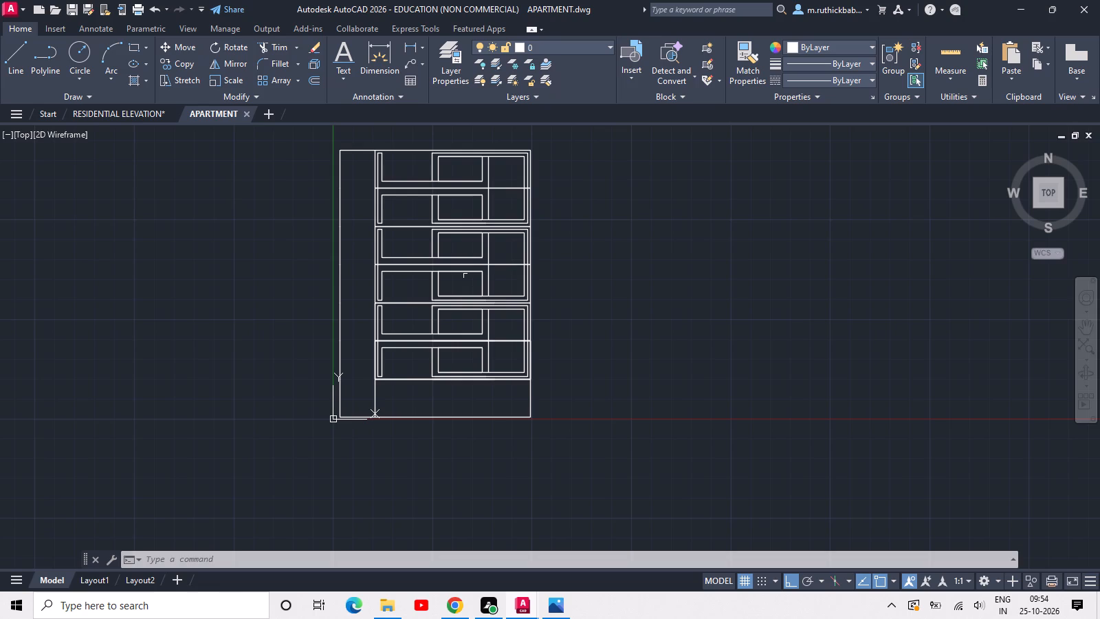
Draw a railing rectangle about 22'-6" wide along the second storey's inner bottom edge, from the centre bay's left corner to the inner right vertical.
{"action": "type", "text": "REC"}
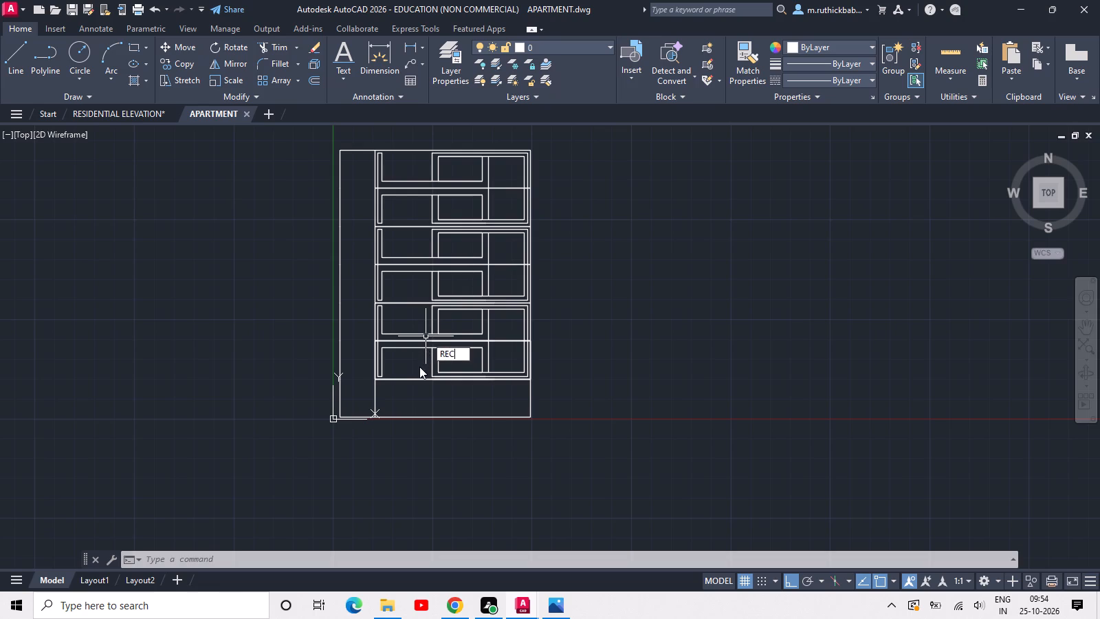
{"action": "key", "text": "space"}
{"action": "scroll", "coordinate": [408, 380], "scroll_direction": "up", "scroll_amount": 3}
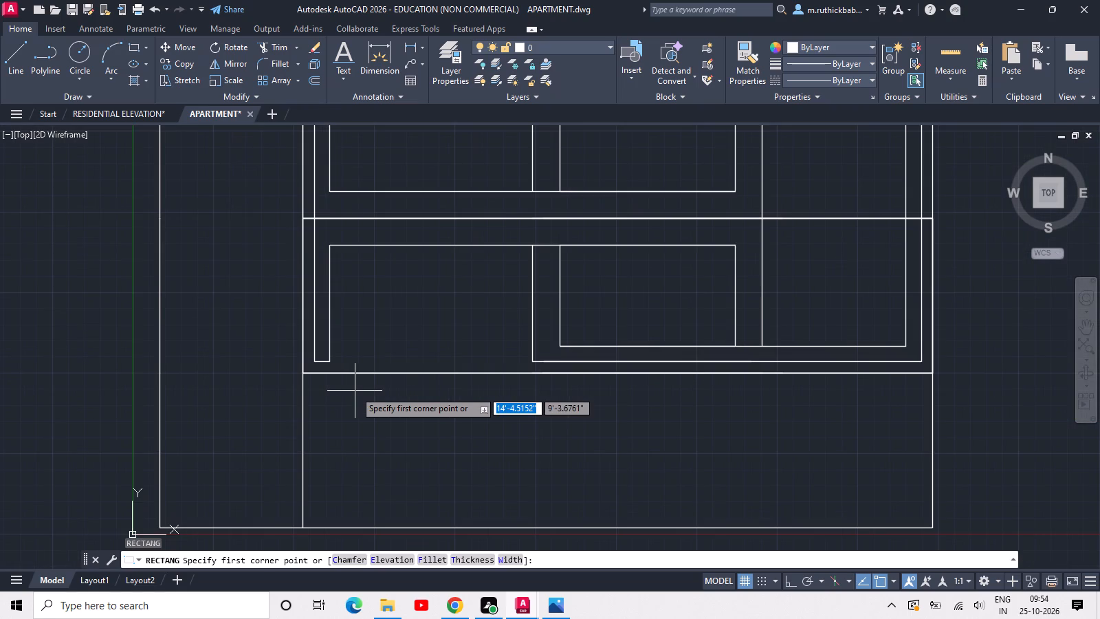
{"action": "left_click", "coordinate": [560, 351]}
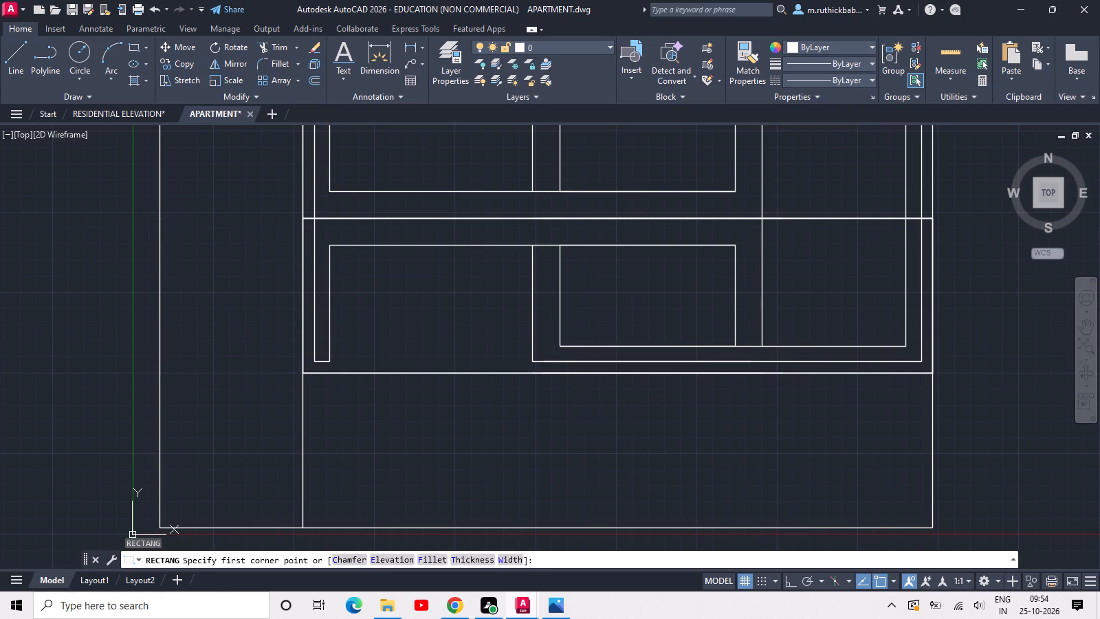
{"action": "left_click", "coordinate": [908, 298]}
{"action": "key", "text": "Escape"}
Draw a narrow vertical baluster rectangle near the railing's left end, spanning from its top edge to its bottom edge.
{"action": "scroll", "coordinate": [879, 311], "scroll_direction": "up", "scroll_amount": 1}
{"action": "scroll", "coordinate": [775, 321], "scroll_direction": "up", "scroll_amount": 1}
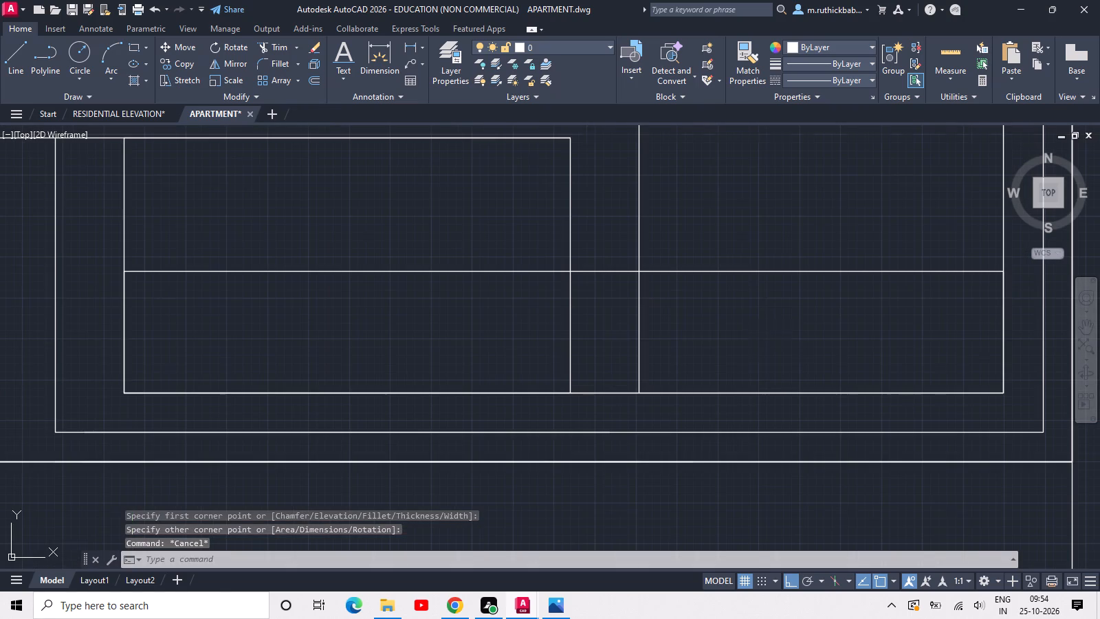
{"action": "middle_click_drag", "start_coordinate": [414, 334], "coordinate": [582, 339]}
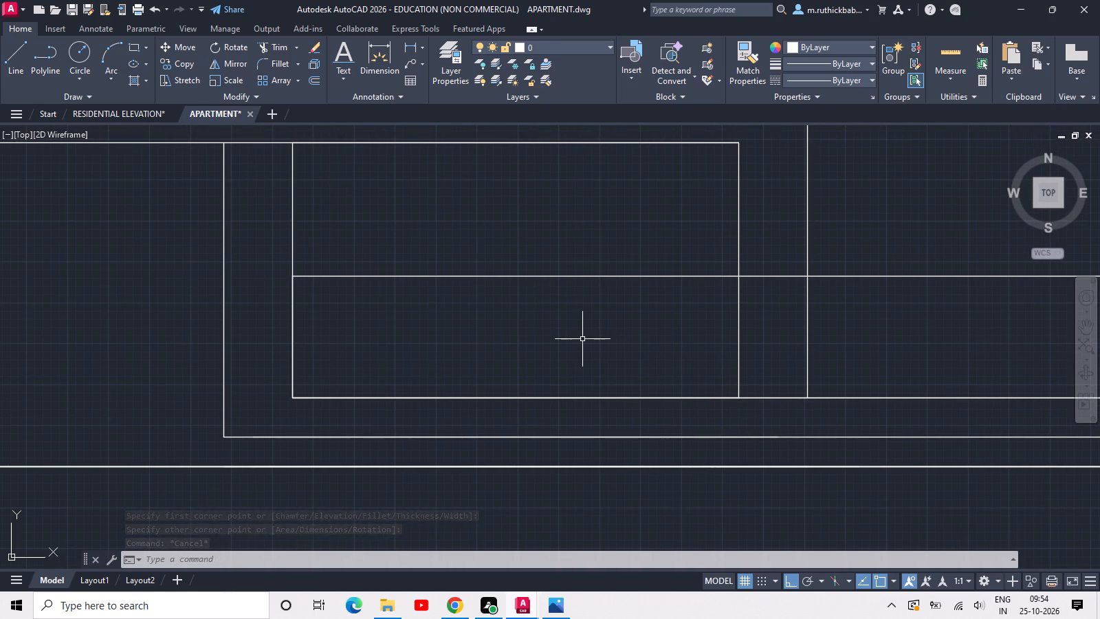
{"action": "key", "text": "space"}
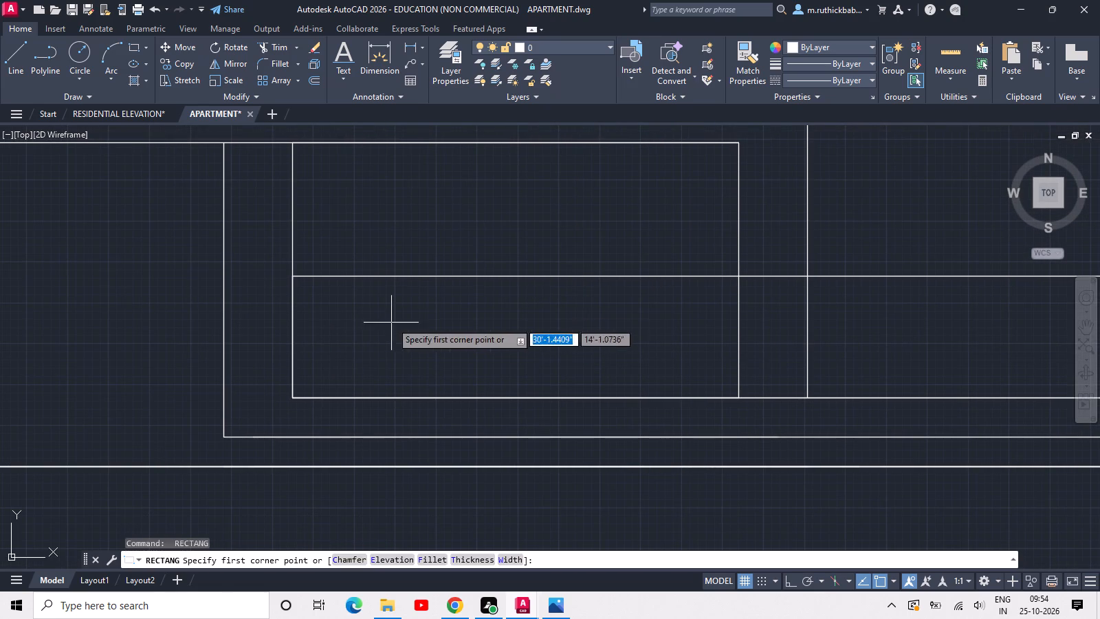
{"action": "left_click", "coordinate": [337, 277]}
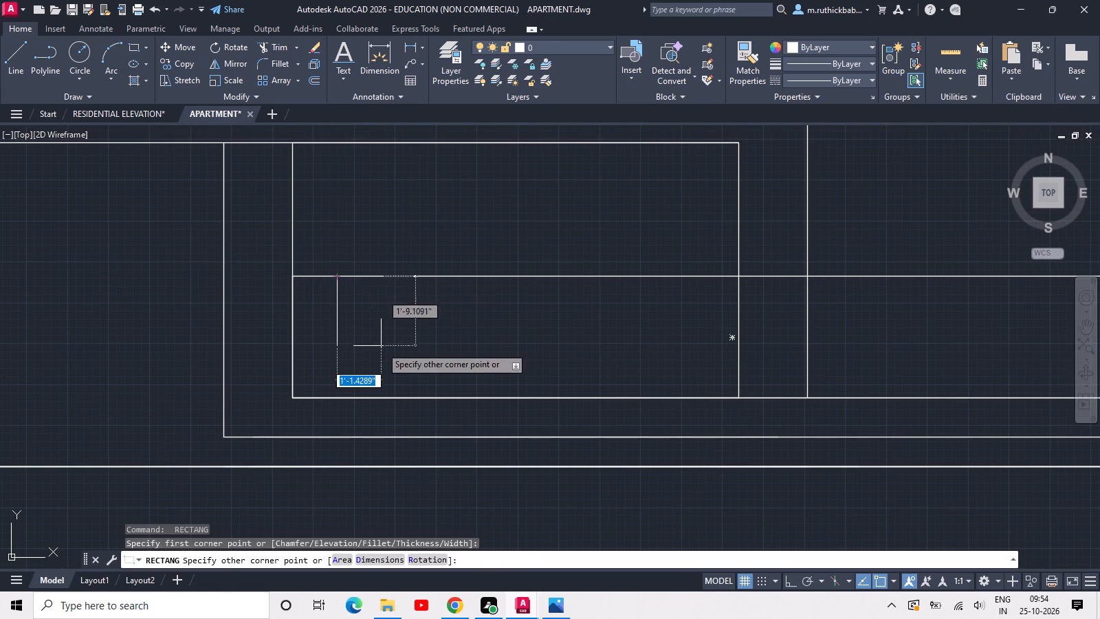
{"action": "left_click", "coordinate": [350, 398]}
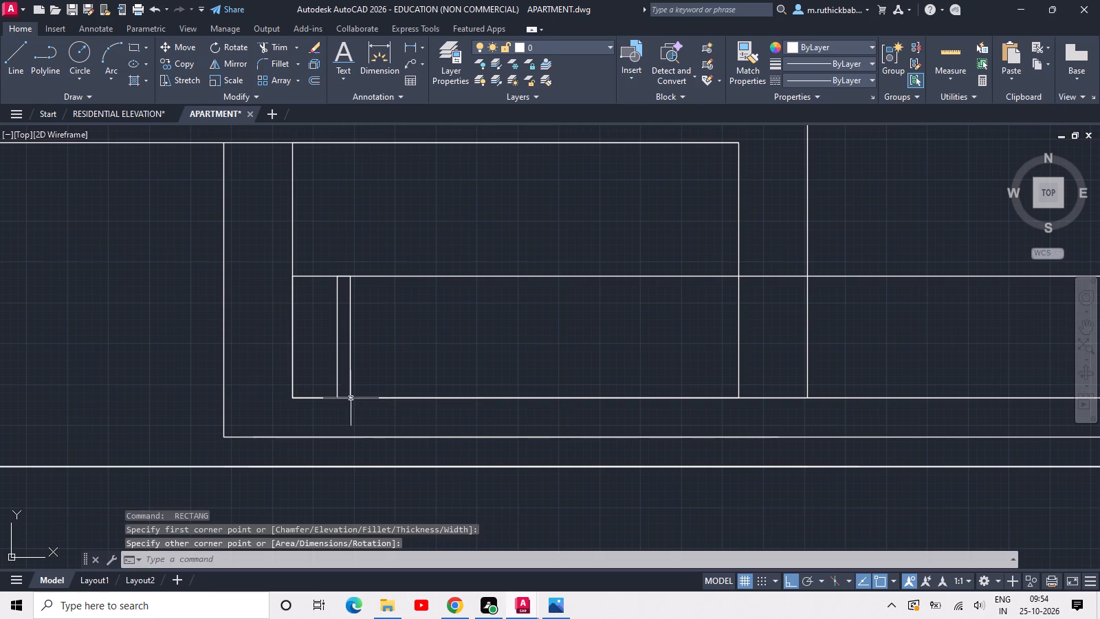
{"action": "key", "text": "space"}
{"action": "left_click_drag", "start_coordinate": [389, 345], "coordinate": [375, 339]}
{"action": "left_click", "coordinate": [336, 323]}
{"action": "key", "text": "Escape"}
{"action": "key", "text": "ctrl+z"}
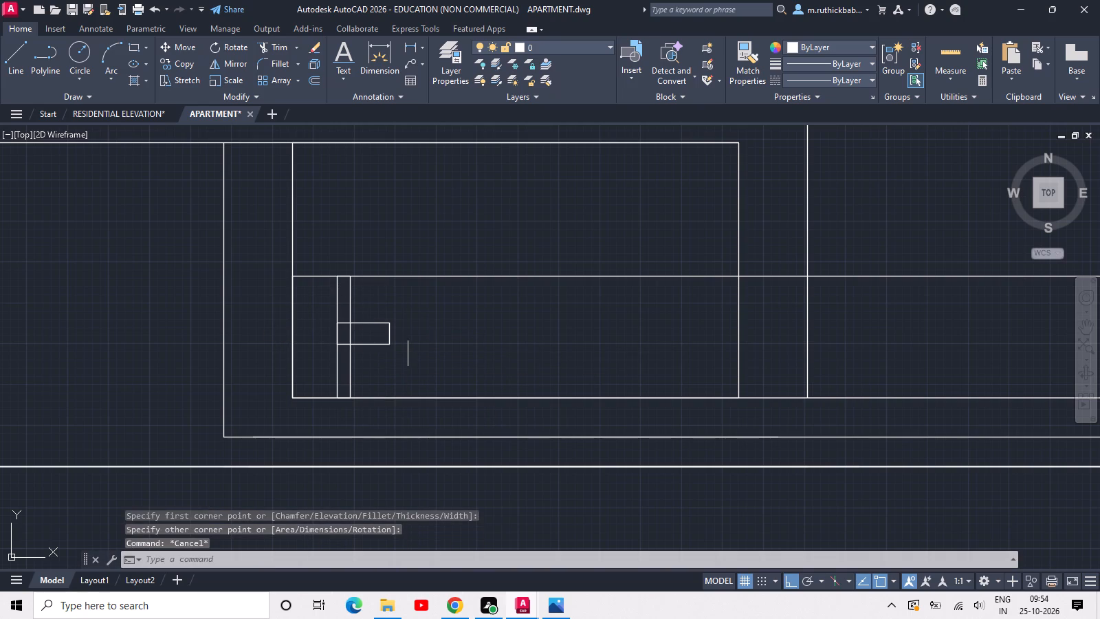
Copy the baluster horizontally along the second storey railing, placing nine roughly evenly spaced copies up to its right end.
{"action": "left_click_drag", "start_coordinate": [408, 338], "coordinate": [360, 338]}
{"action": "left_click", "coordinate": [309, 326]}
{"action": "type", "text": "CO"}
{"action": "key", "text": "space"}
{"action": "left_click", "coordinate": [353, 395]}
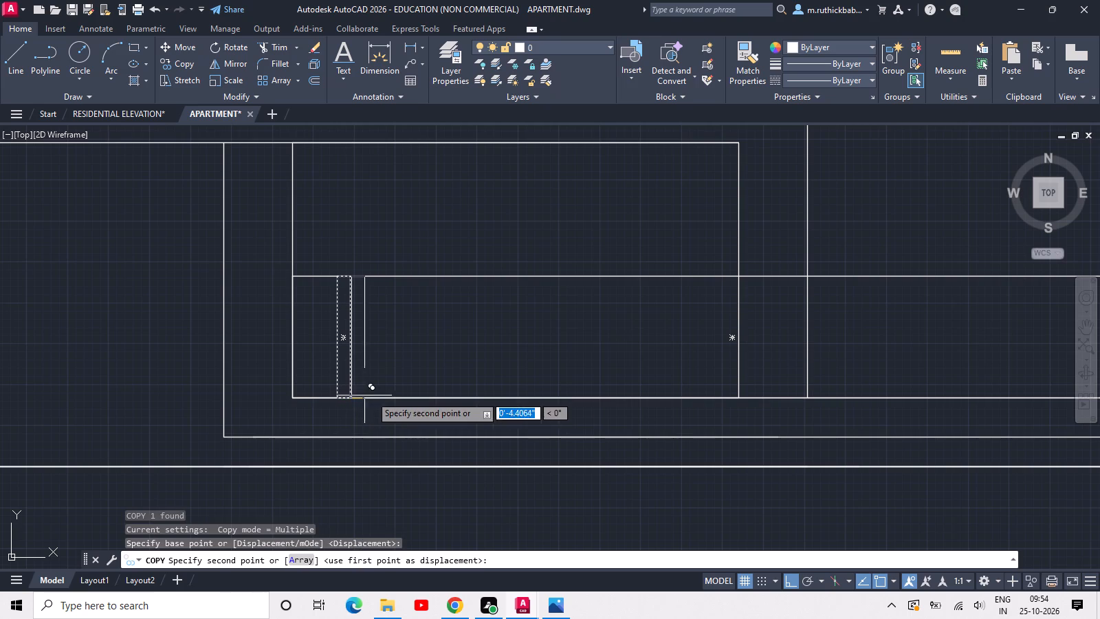
{"action": "left_click", "coordinate": [425, 395]}
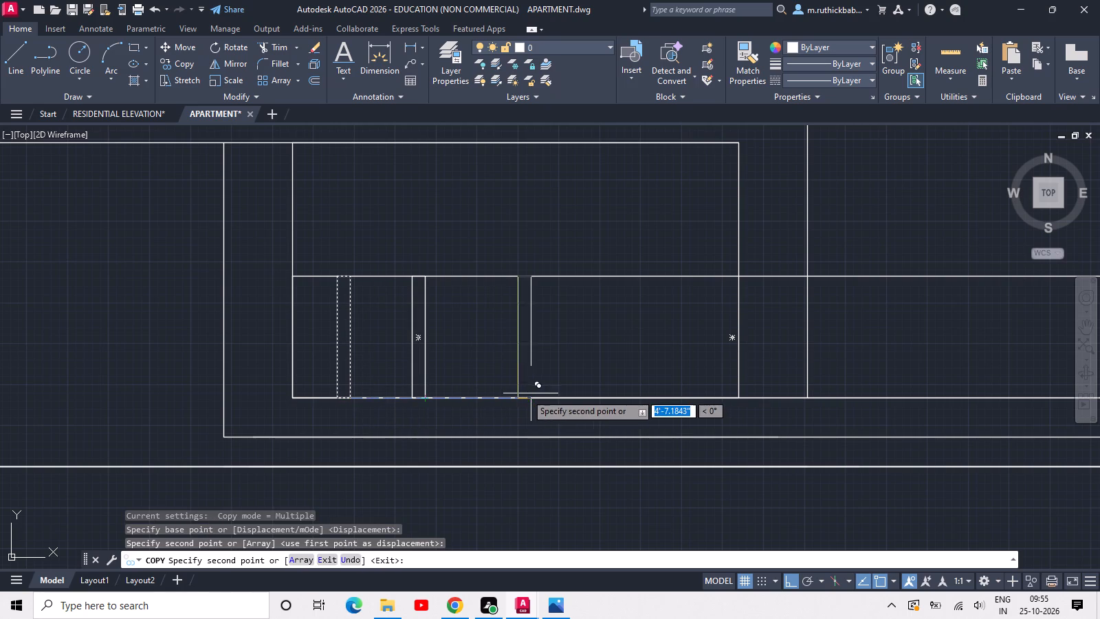
{"action": "left_click", "coordinate": [503, 398]}
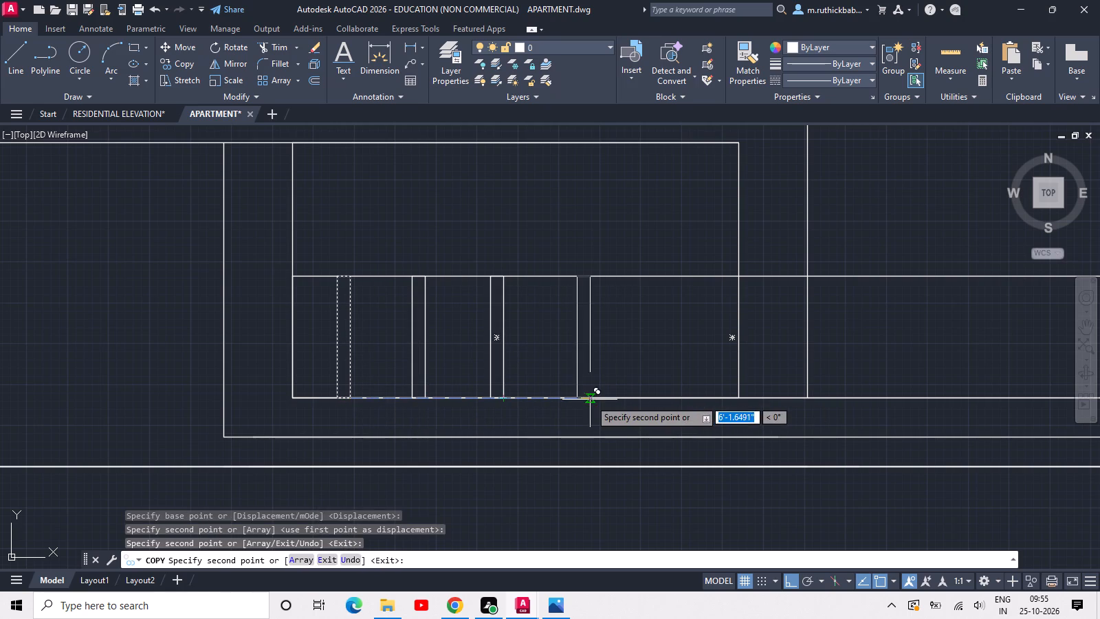
{"action": "left_click_drag", "start_coordinate": [586, 400], "coordinate": [602, 400]}
{"action": "left_click", "coordinate": [666, 400]}
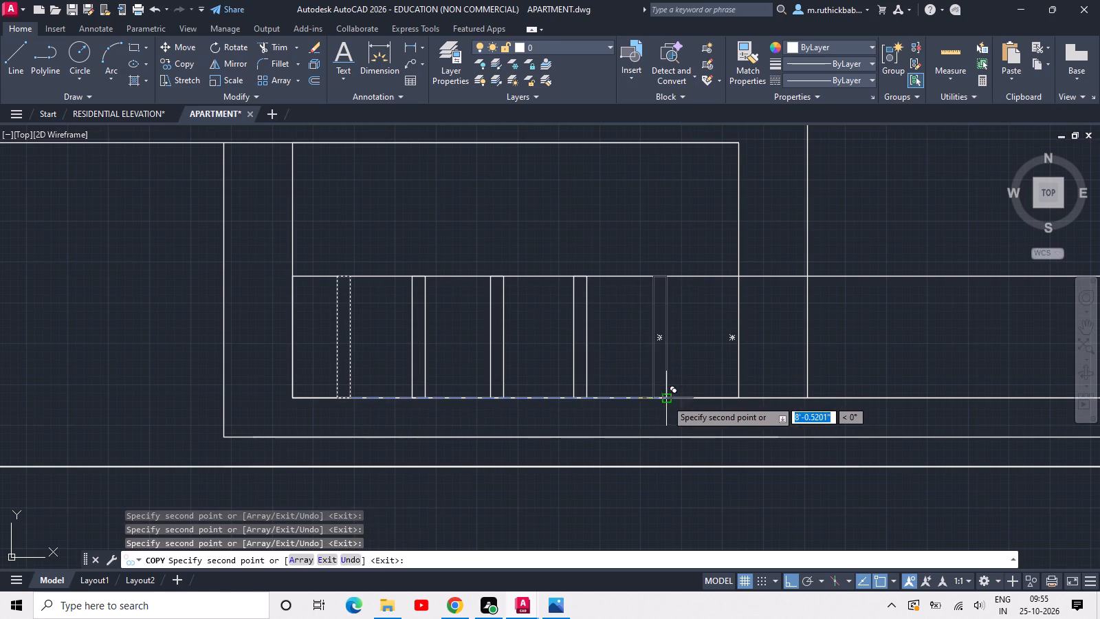
{"action": "middle_click_drag", "start_coordinate": [786, 404], "coordinate": [575, 423]}
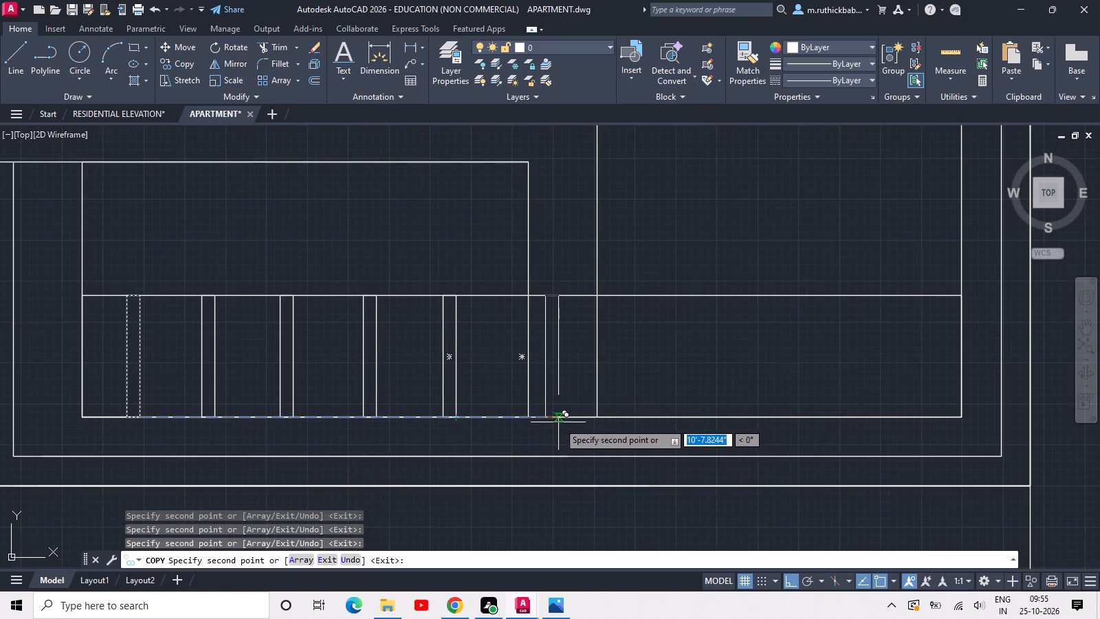
{"action": "left_click", "coordinate": [558, 422]}
{"action": "left_click", "coordinate": [651, 417]}
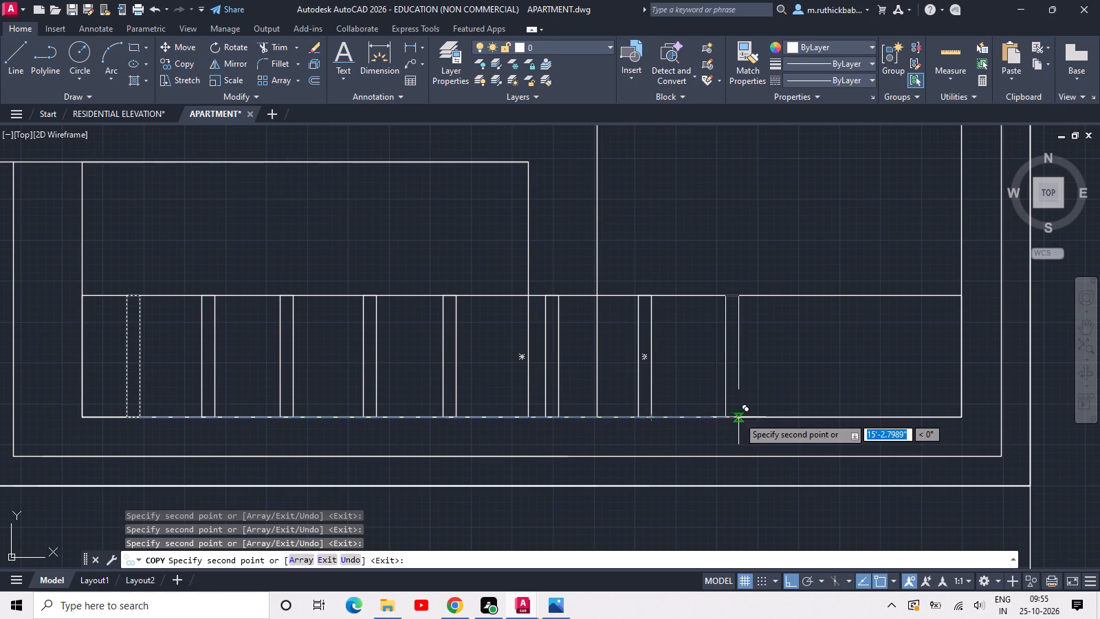
{"action": "left_click", "coordinate": [747, 418]}
{"action": "left_click", "coordinate": [833, 421]}
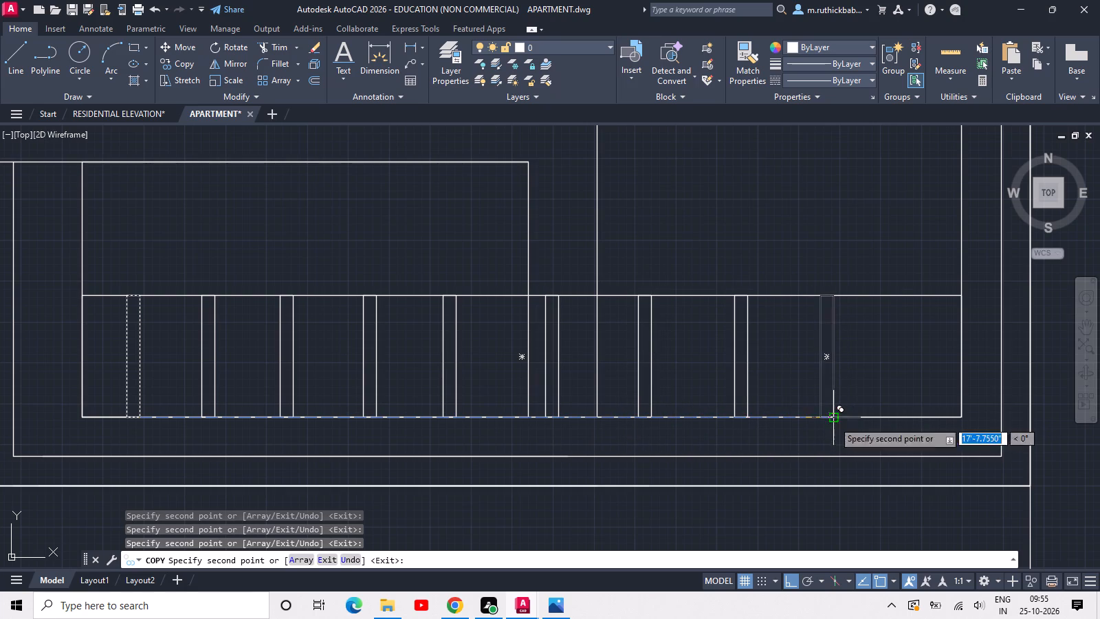
{"action": "left_click", "coordinate": [912, 418]}
{"action": "key", "text": "Escape"}
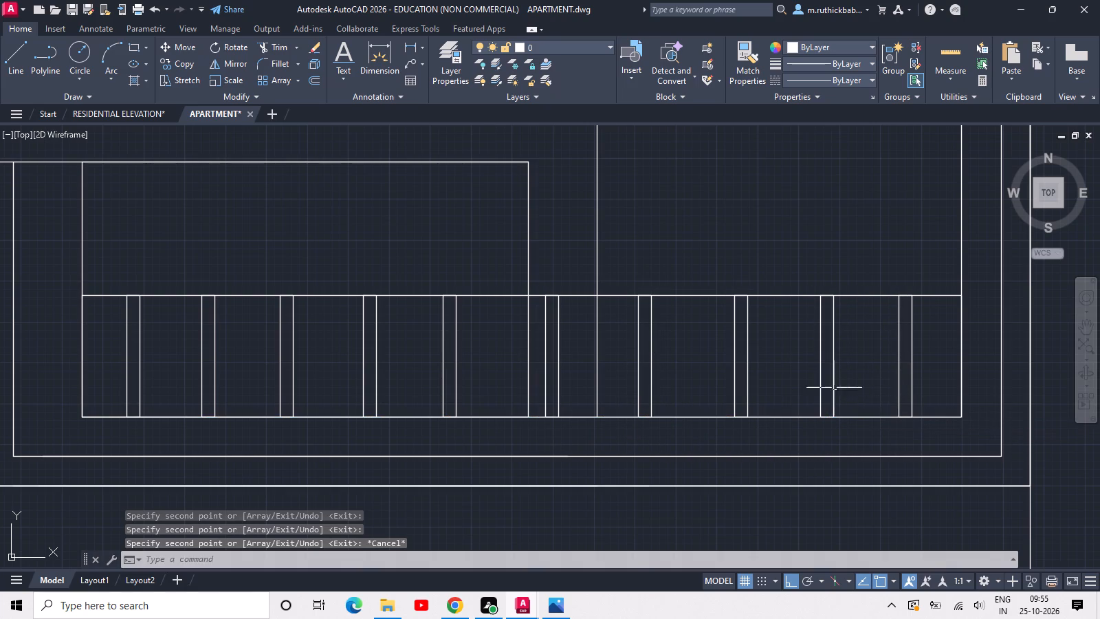
Copy the second storey railing with its ten balusters straight up to the fourth storey, ending at the inner right vertical's lower corner.
{"action": "scroll", "coordinate": [800, 361], "scroll_direction": "down", "scroll_amount": 2}
{"action": "left_click", "coordinate": [855, 362]}
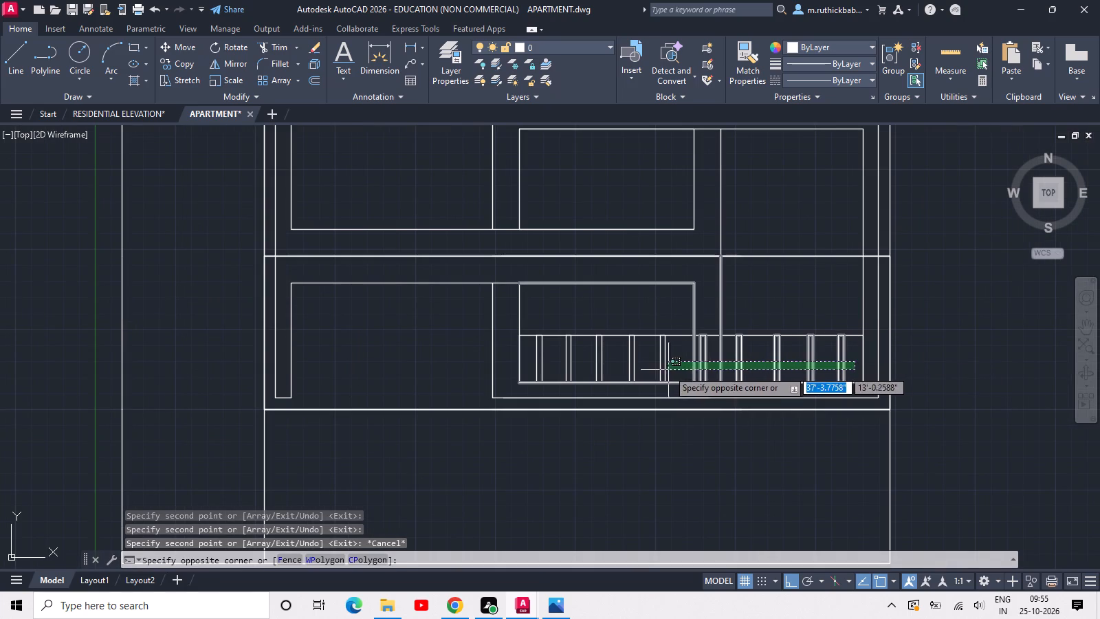
{"action": "left_click", "coordinate": [730, 365]}
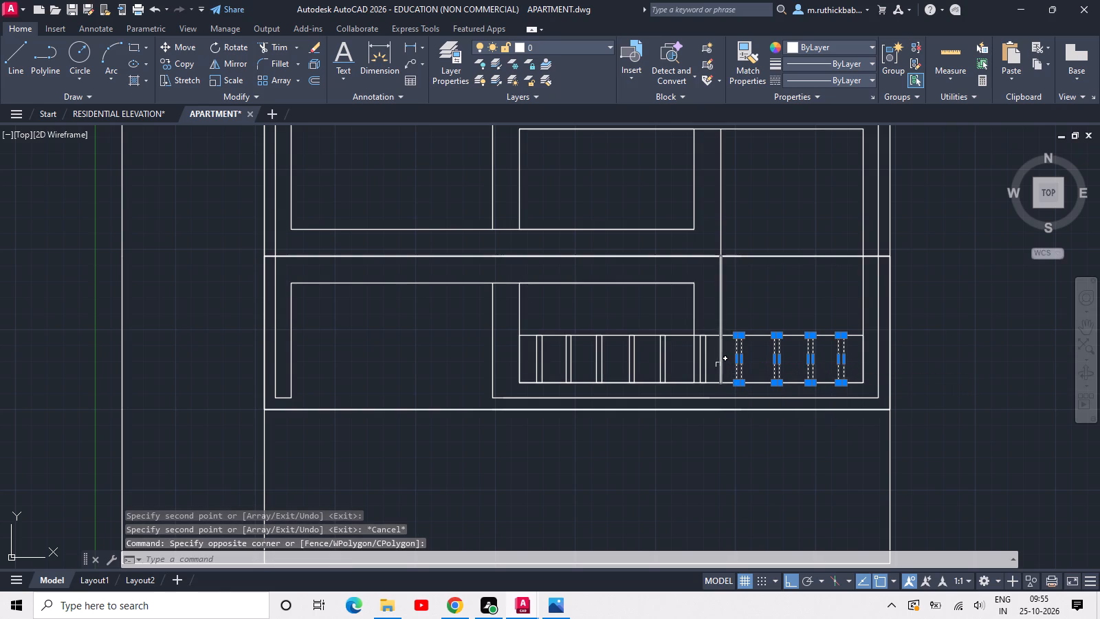
{"action": "left_click", "coordinate": [710, 365]}
{"action": "left_click", "coordinate": [698, 354]}
{"action": "left_click", "coordinate": [670, 360]}
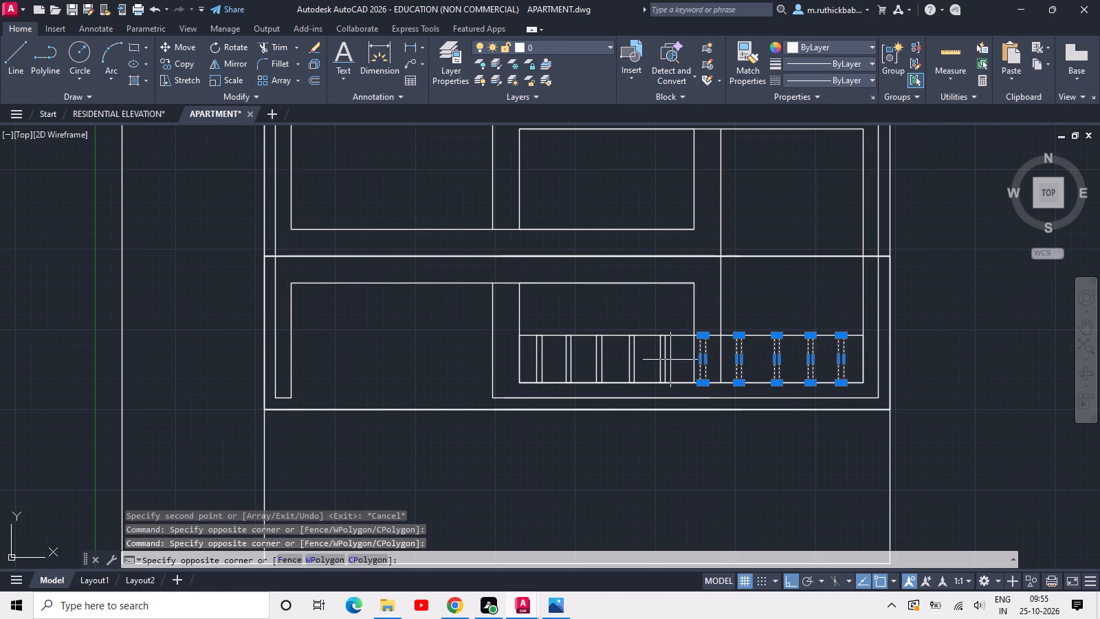
{"action": "left_click", "coordinate": [523, 349]}
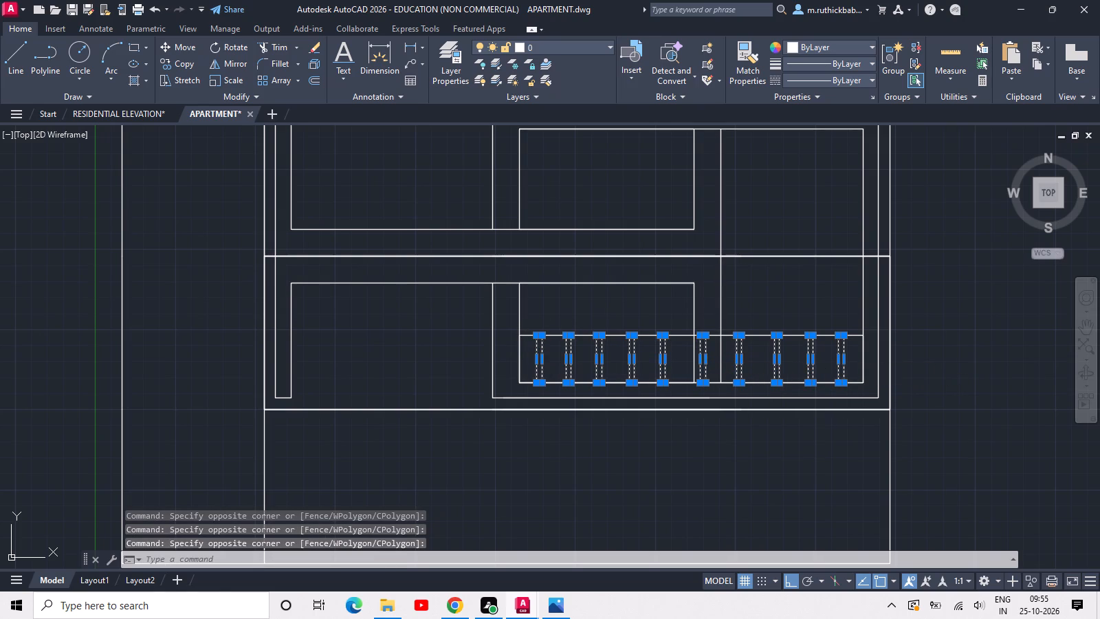
{"action": "left_click", "coordinate": [622, 340]}
{"action": "left_click", "coordinate": [615, 326]}
{"action": "key", "text": "c"}
{"action": "key", "text": "o"}
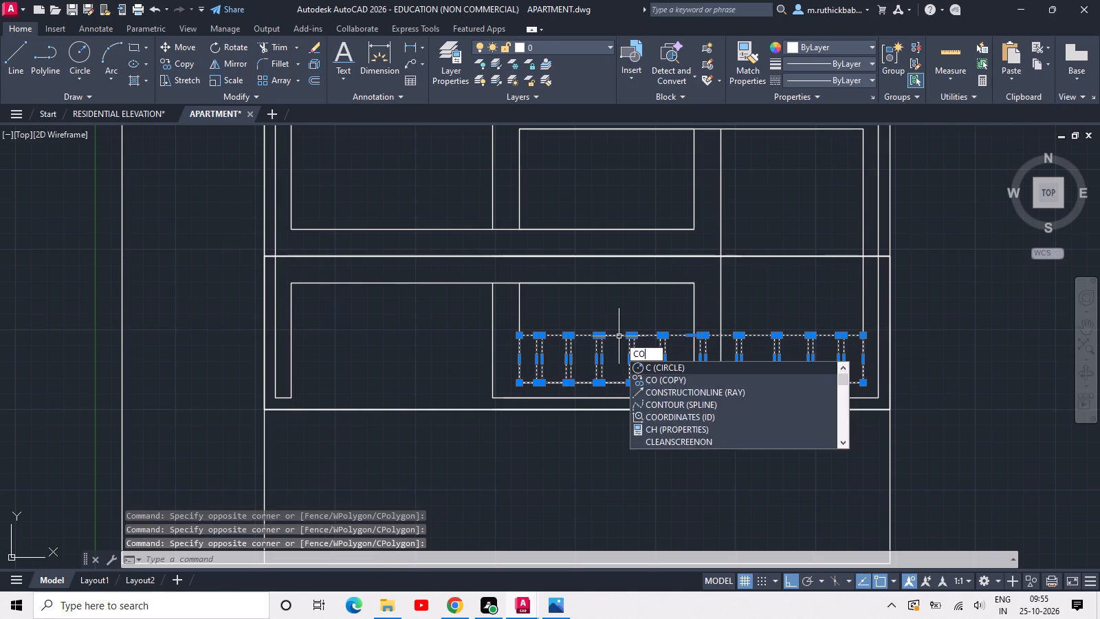
{"action": "key", "text": "space"}
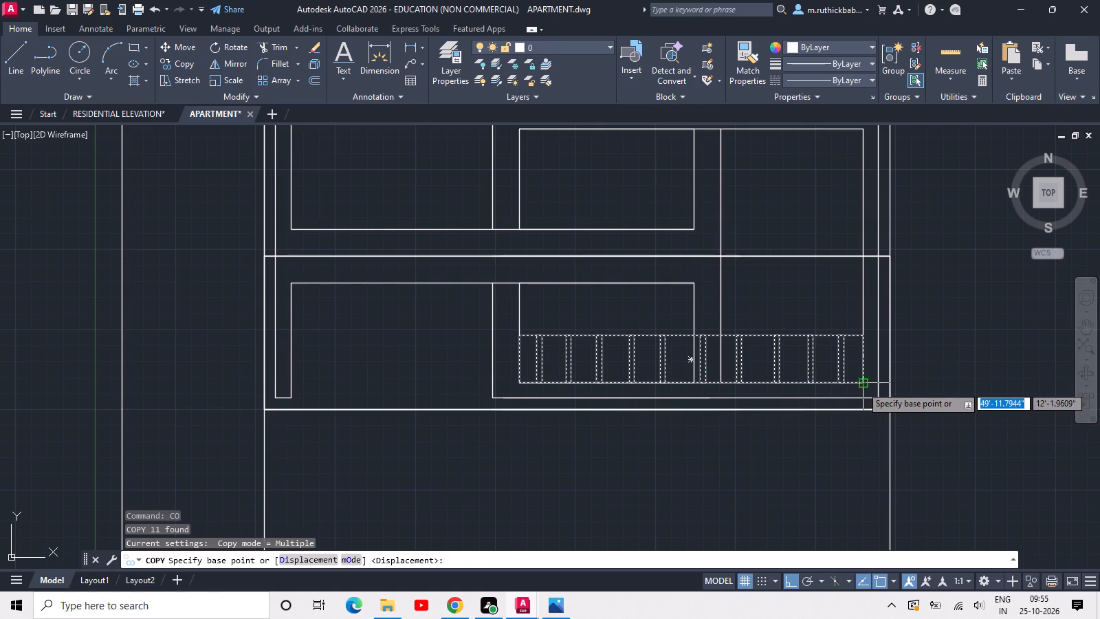
{"action": "left_click", "coordinate": [861, 386]}
{"action": "middle_click_drag", "start_coordinate": [841, 322], "coordinate": [845, 528]}
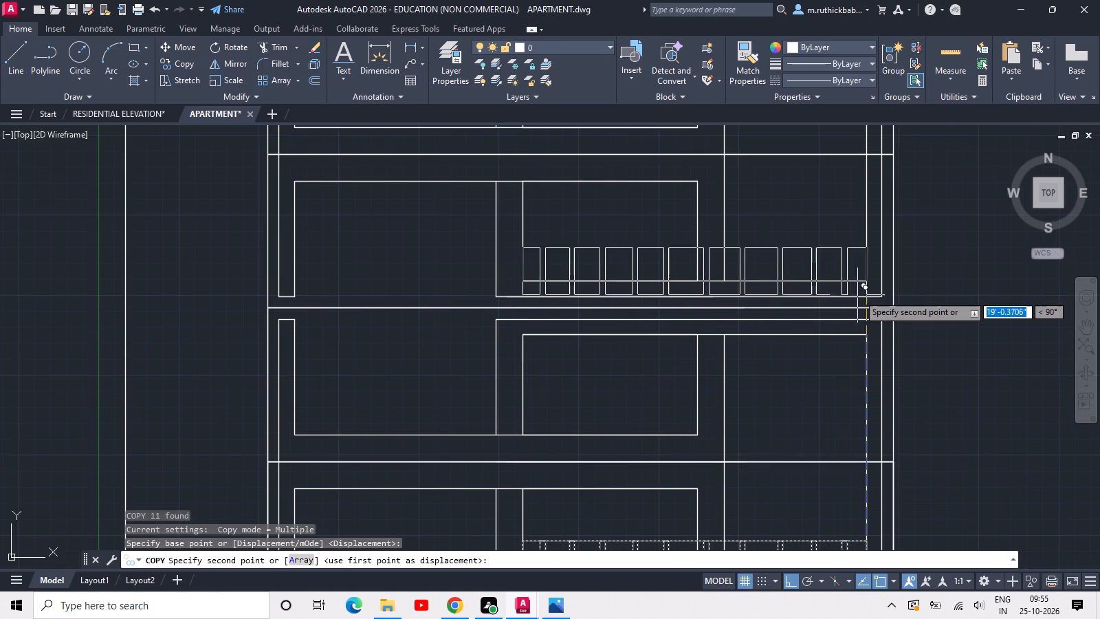
{"action": "left_click", "coordinate": [867, 279]}
Place another copy of the railing and balusters at the same corner of the sixth storey and end the copying.
{"action": "middle_click_drag", "start_coordinate": [845, 248], "coordinate": [845, 314]}
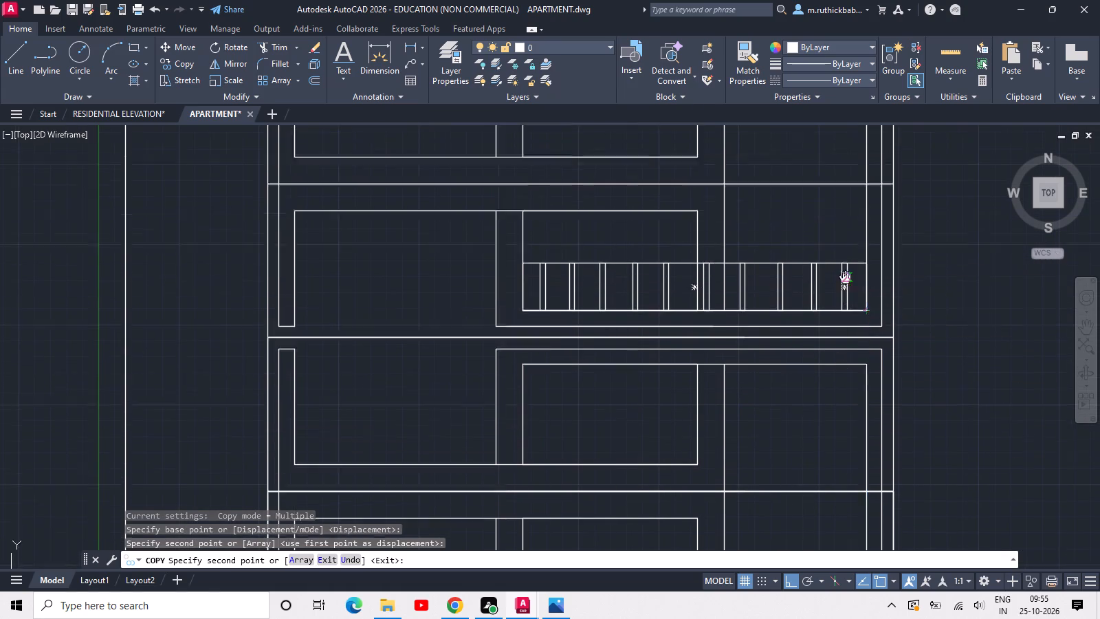
{"action": "middle_click_drag", "start_coordinate": [845, 314], "coordinate": [865, 497]}
{"action": "left_click", "coordinate": [883, 224]}
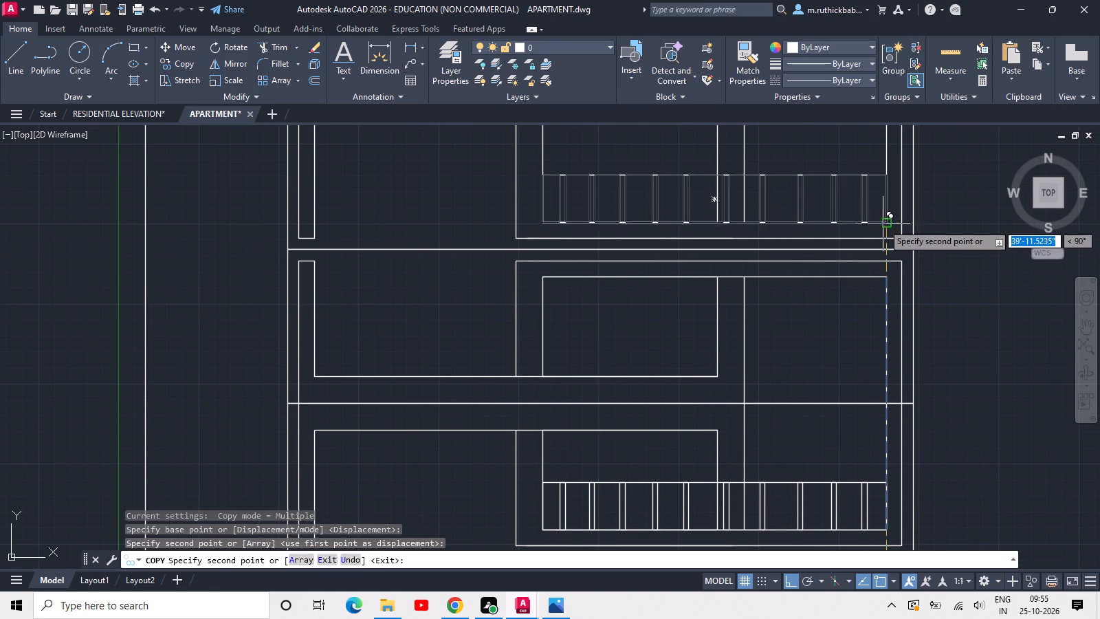
{"action": "scroll", "coordinate": [863, 208], "scroll_direction": "down", "scroll_amount": 2}
{"action": "middle_click_drag", "start_coordinate": [852, 214], "coordinate": [856, 404]}
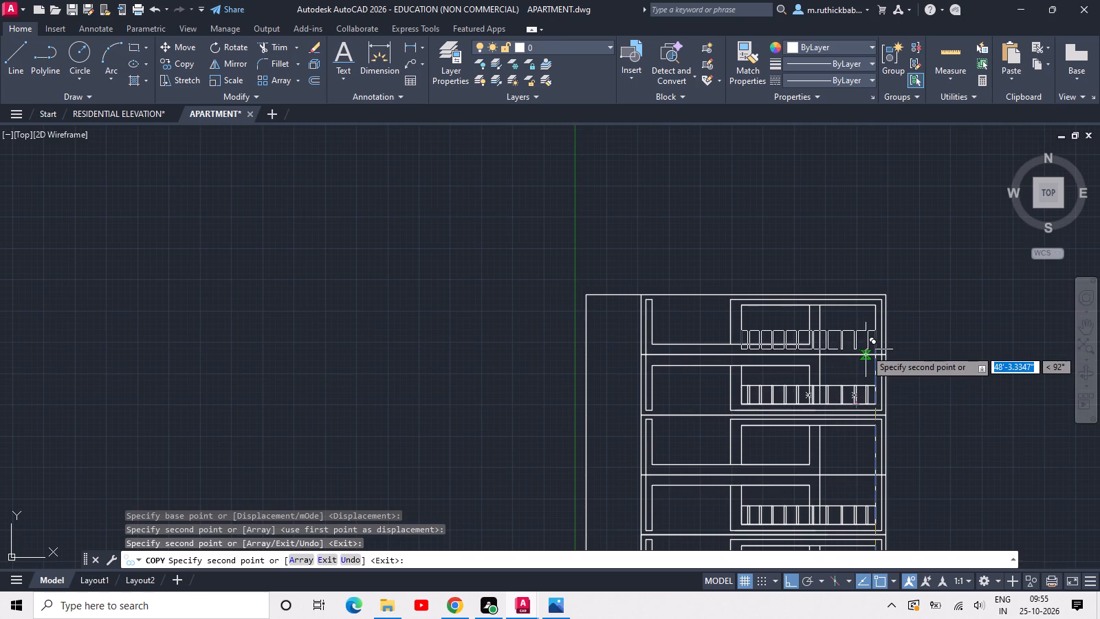
{"action": "middle_click_drag", "start_coordinate": [714, 431], "coordinate": [707, 299]}
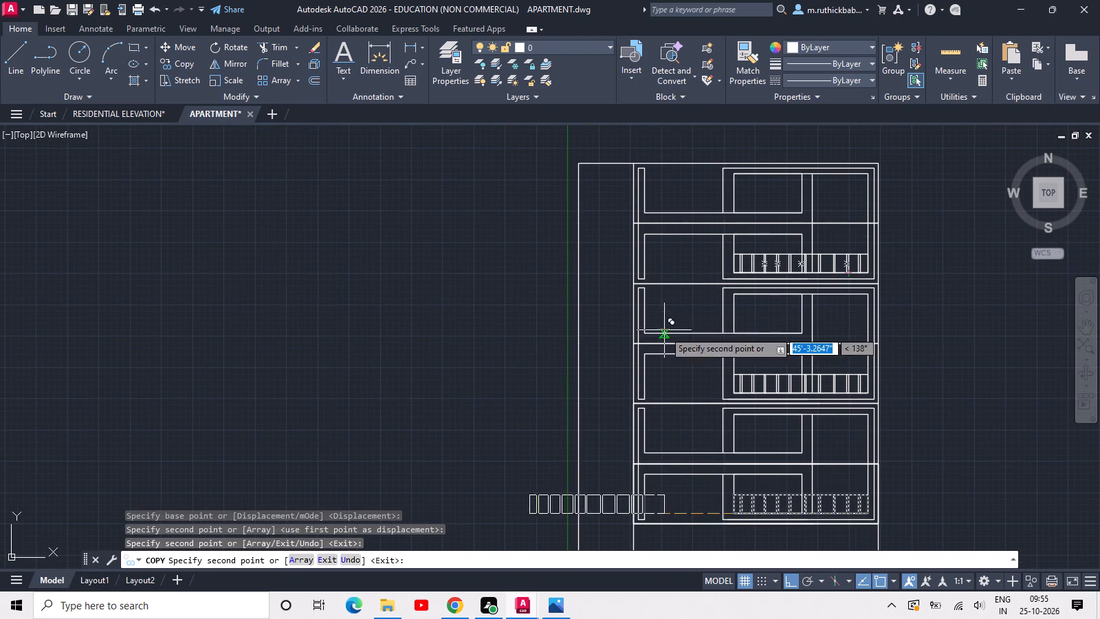
{"action": "key", "text": "Escape"}
Copy the second storey railing and all its balusters to the third storey, starting at the left bay's inner bottom-left corner.
{"action": "scroll", "coordinate": [773, 336], "scroll_direction": "down", "scroll_amount": 2}
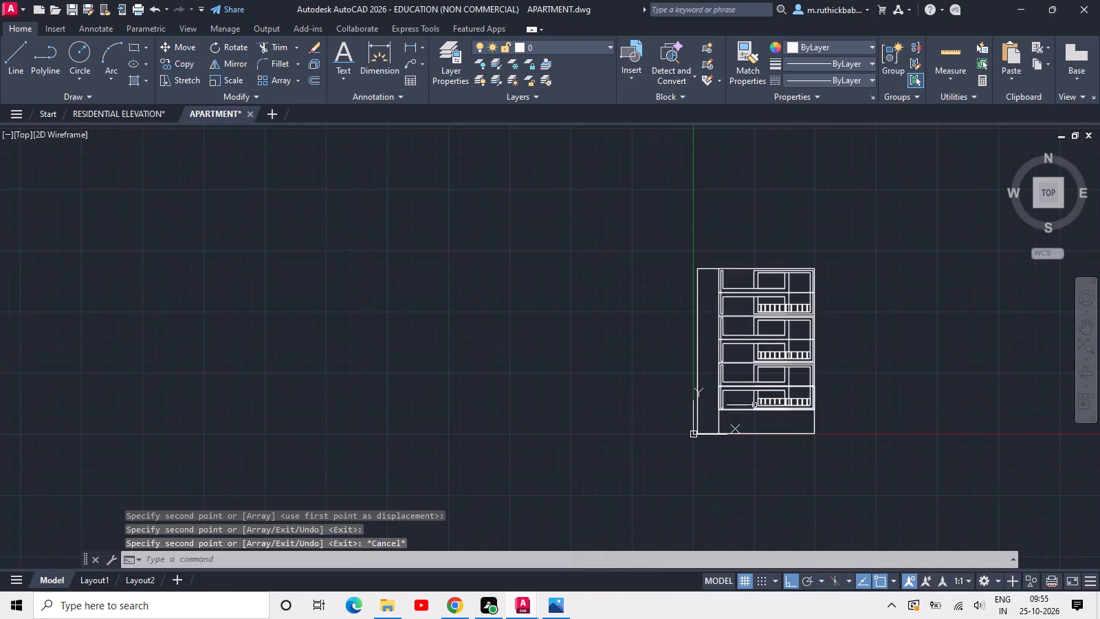
{"action": "scroll", "coordinate": [742, 422], "scroll_direction": "up", "scroll_amount": 2}
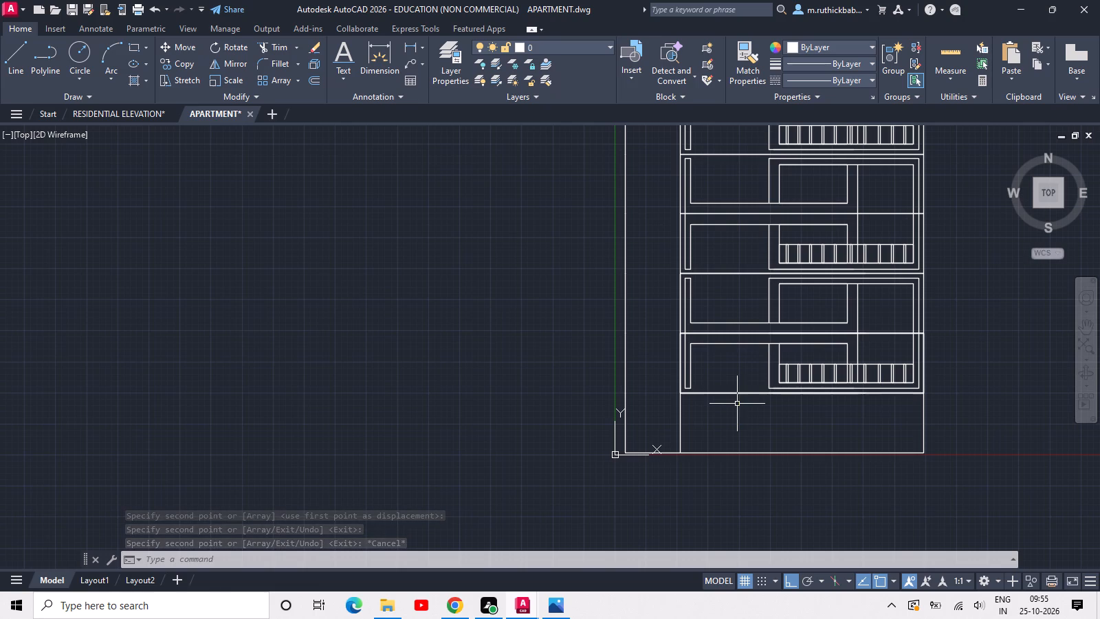
{"action": "middle_click_drag", "start_coordinate": [807, 293], "coordinate": [795, 323]}
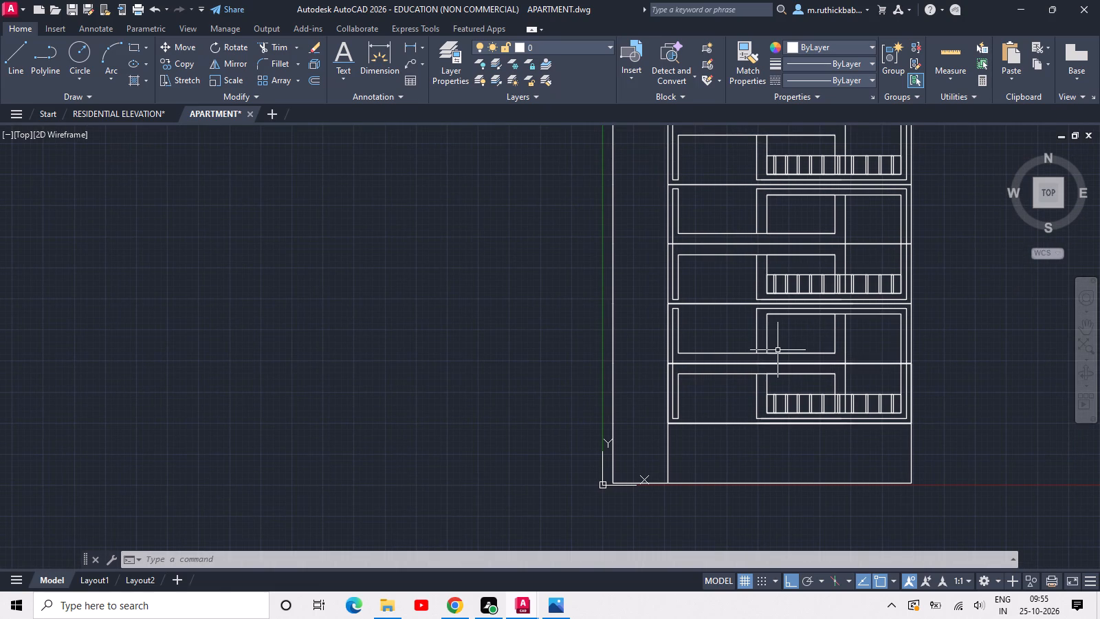
{"action": "scroll", "coordinate": [788, 351], "scroll_direction": "up", "scroll_amount": 2}
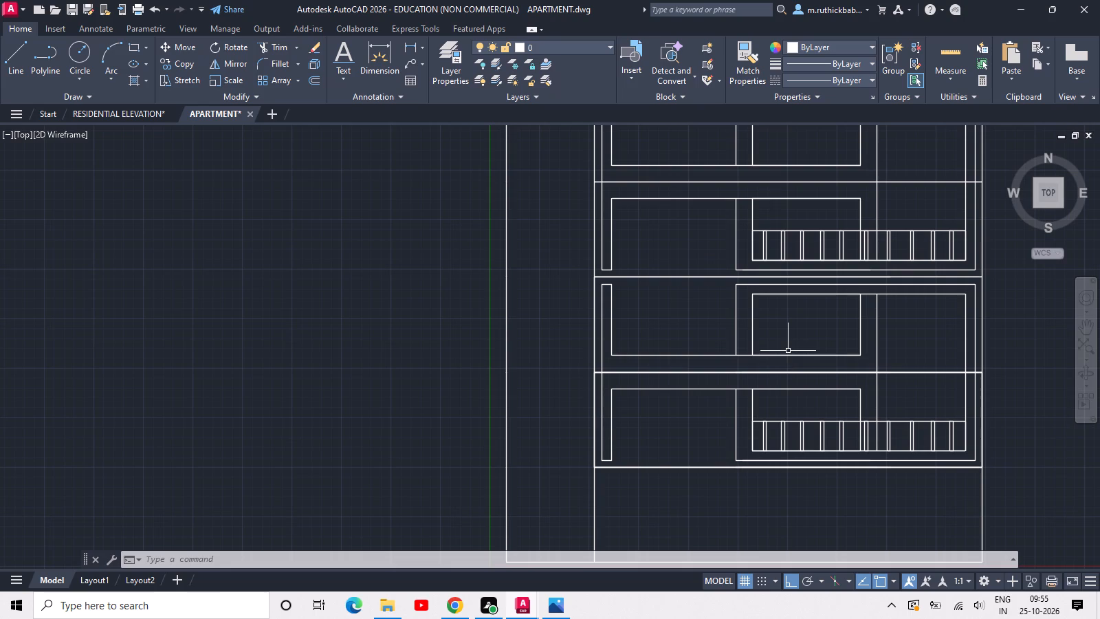
{"action": "scroll", "coordinate": [788, 351], "scroll_direction": "down", "scroll_amount": 1}
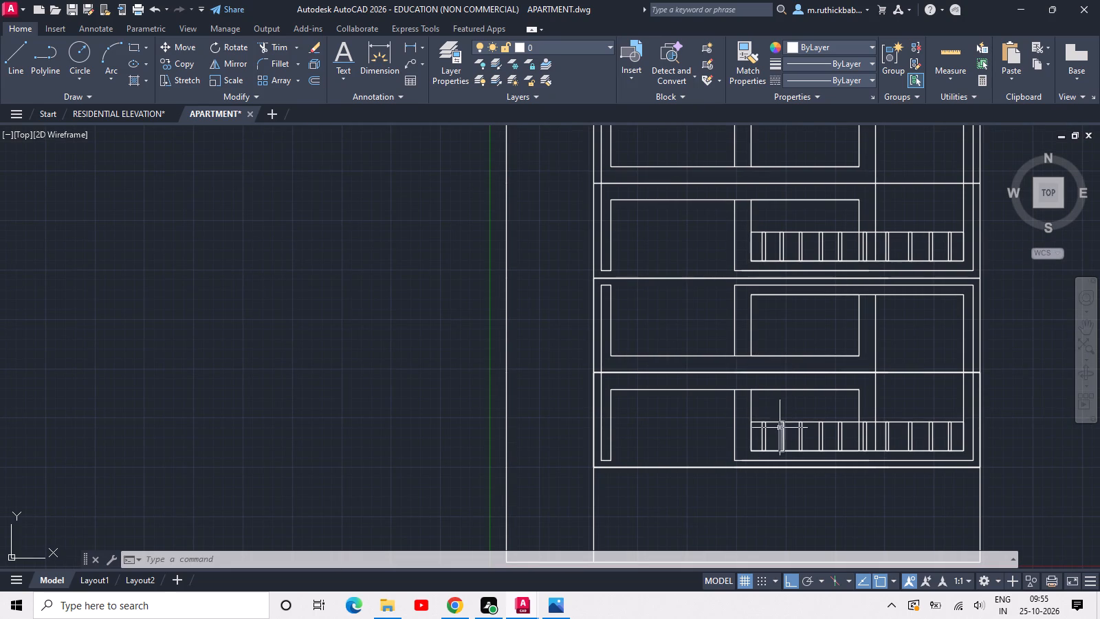
{"action": "left_click_drag", "start_coordinate": [760, 417], "coordinate": [759, 426]}
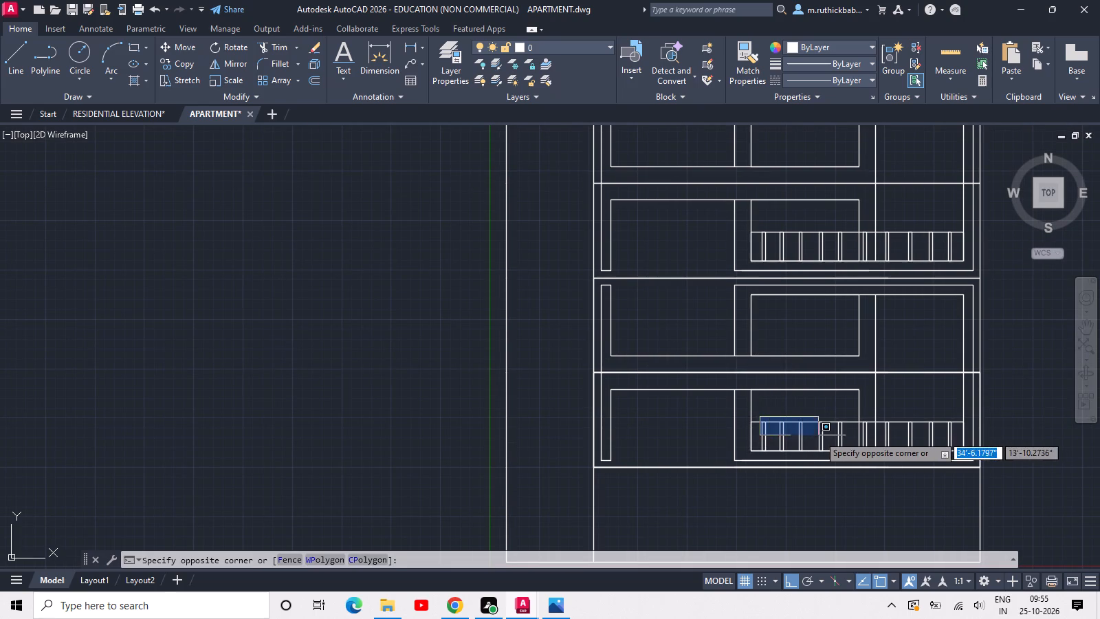
{"action": "left_click", "coordinate": [839, 437]}
{"action": "left_click", "coordinate": [849, 438]}
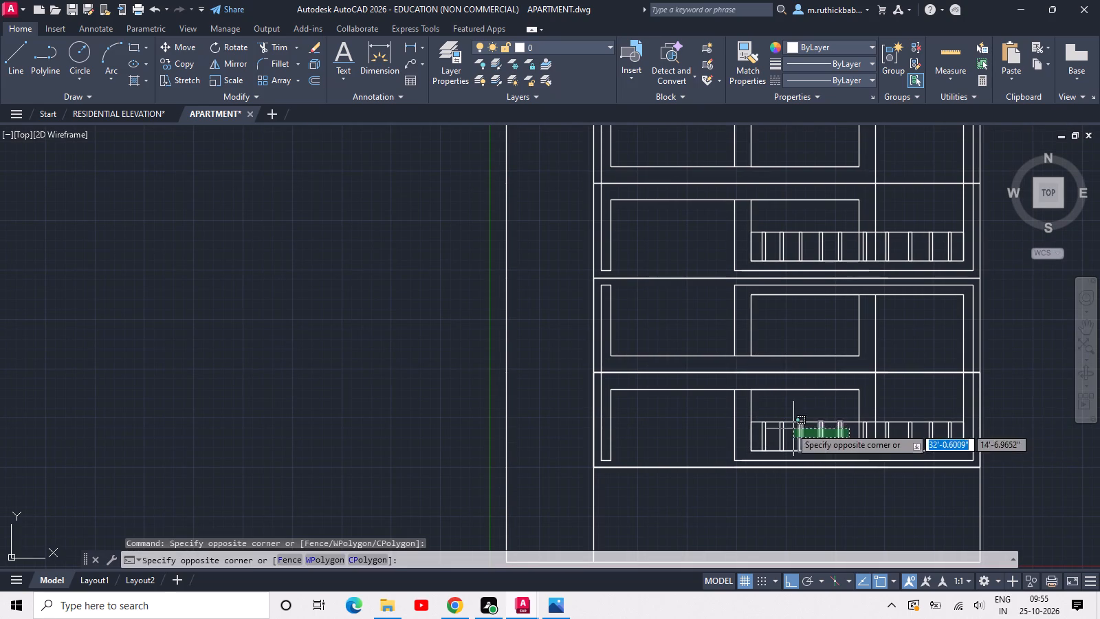
{"action": "left_click", "coordinate": [758, 417]}
{"action": "scroll", "coordinate": [863, 423], "scroll_direction": "up", "scroll_amount": 4}
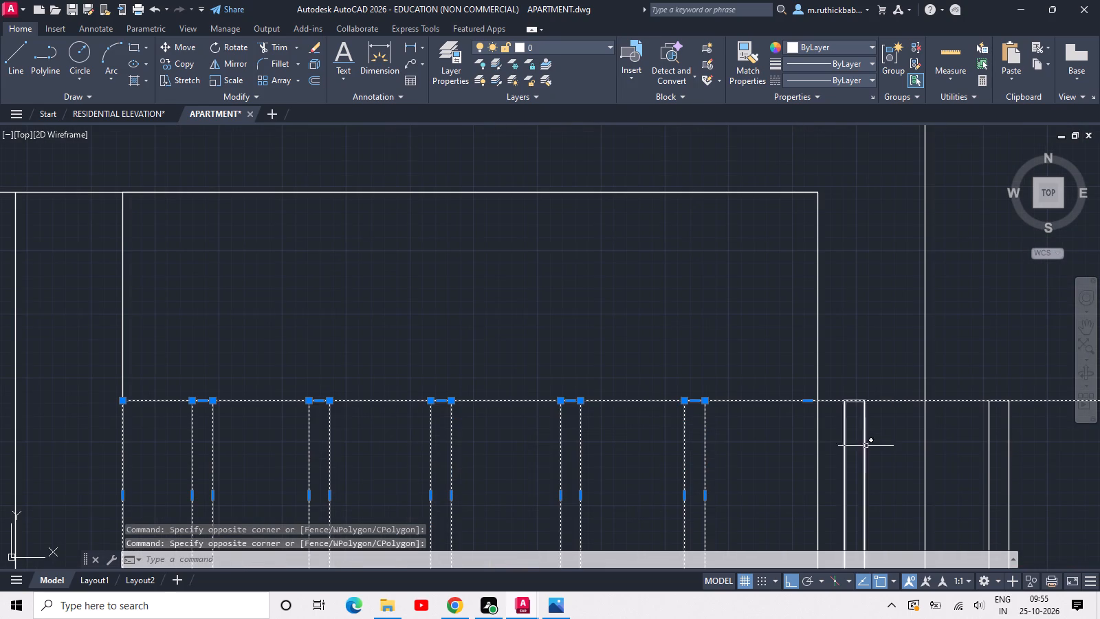
{"action": "left_click", "coordinate": [869, 444]}
{"action": "left_click", "coordinate": [833, 412]}
{"action": "middle_click_drag", "start_coordinate": [893, 416], "coordinate": [413, 146]}
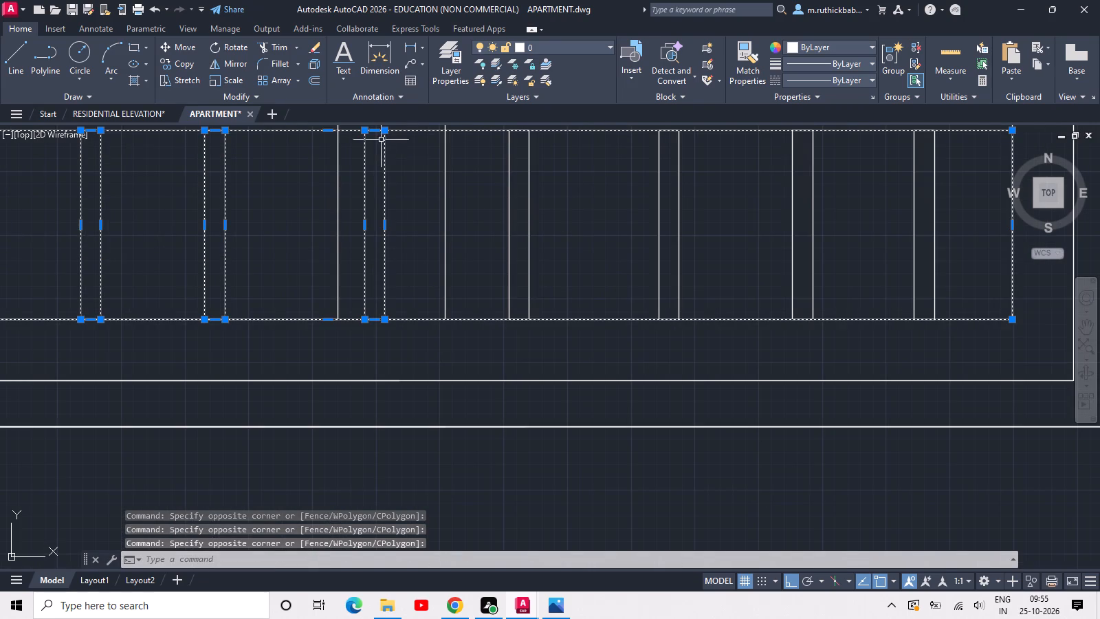
{"action": "left_click", "coordinate": [889, 233]}
{"action": "left_click", "coordinate": [943, 232]}
{"action": "left_click_drag", "start_coordinate": [962, 253], "coordinate": [954, 253]}
{"action": "left_click", "coordinate": [473, 180]}
{"action": "scroll", "coordinate": [507, 183], "scroll_direction": "down", "scroll_amount": 2}
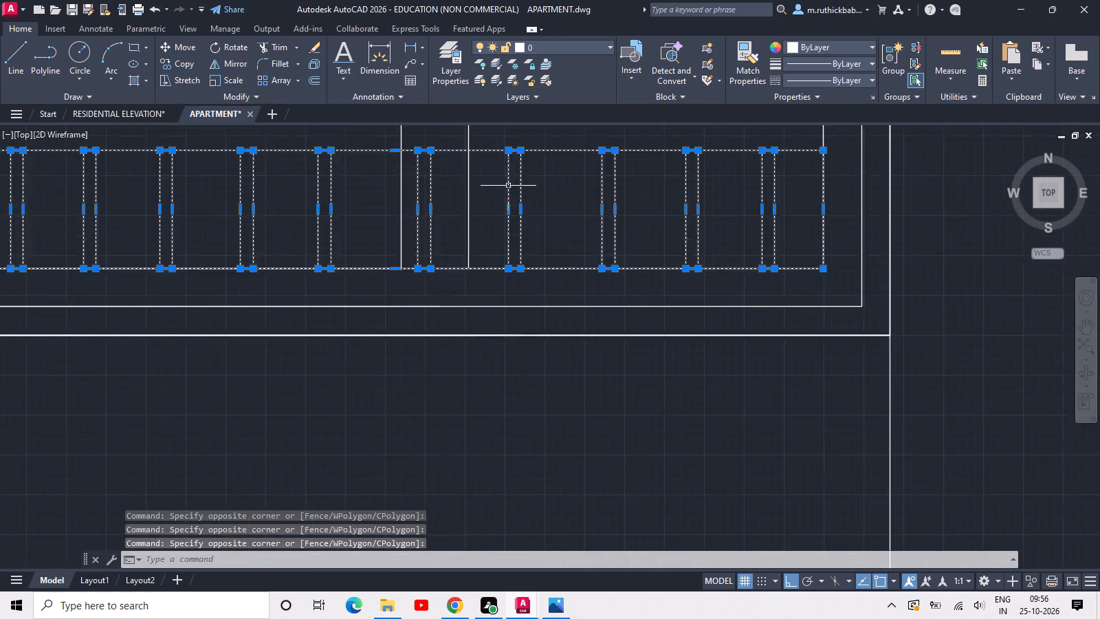
{"action": "middle_click_drag", "start_coordinate": [527, 206], "coordinate": [587, 282]}
{"action": "key", "text": "c"}
{"action": "type", "text": "O"}
{"action": "key", "text": "space"}
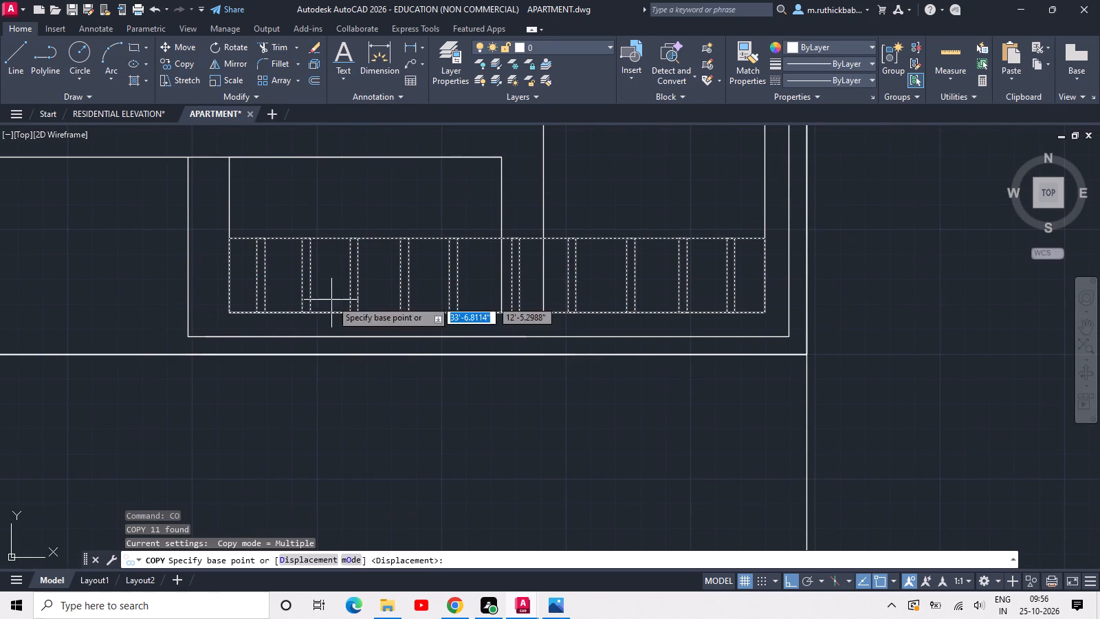
{"action": "left_click", "coordinate": [230, 311]}
{"action": "middle_click_drag", "start_coordinate": [159, 306], "coordinate": [771, 379]}
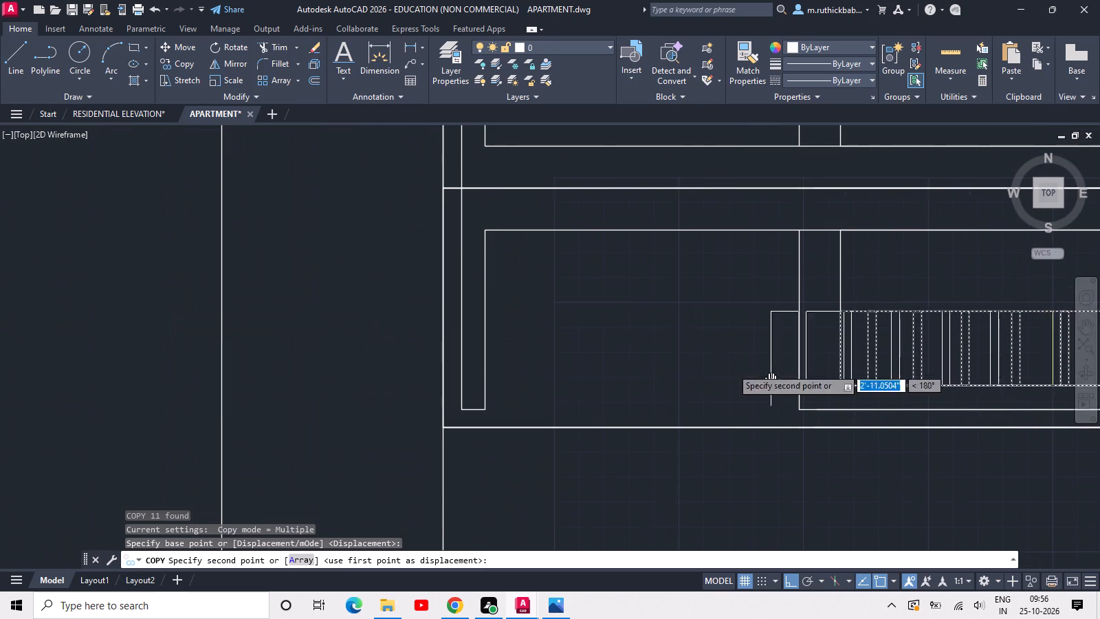
{"action": "middle_click_drag", "start_coordinate": [464, 225], "coordinate": [515, 450]}
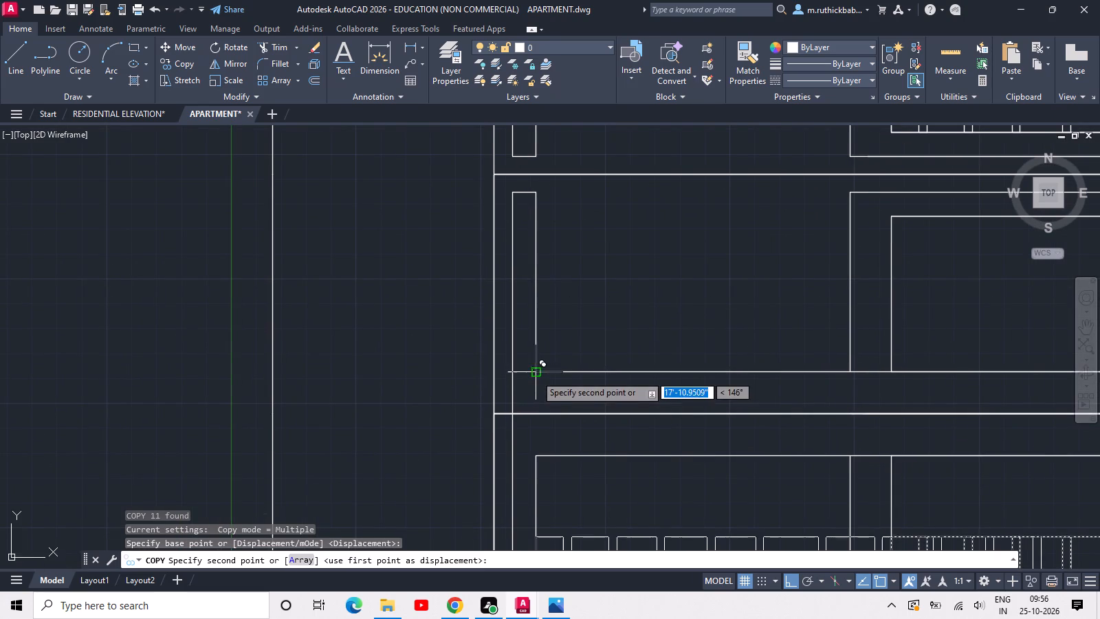
{"action": "left_click", "coordinate": [536, 374]}
Place further copies of the railing and balusters at the inner bottom-left corners of the fifth and seventh storeys' left bays.
{"action": "middle_click_drag", "start_coordinate": [536, 318], "coordinate": [500, 608]}
{"action": "middle_click_drag", "start_coordinate": [505, 275], "coordinate": [502, 290]}
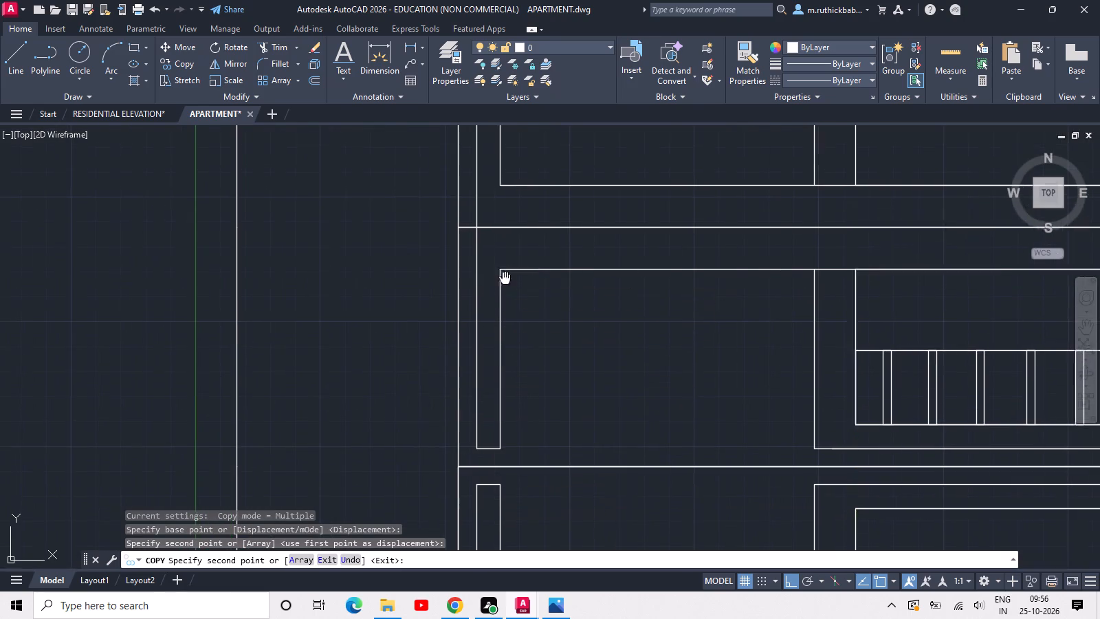
{"action": "middle_click_drag", "start_coordinate": [502, 290], "coordinate": [448, 542]}
{"action": "left_click", "coordinate": [446, 450]}
{"action": "middle_click_drag", "start_coordinate": [443, 357], "coordinate": [441, 378]}
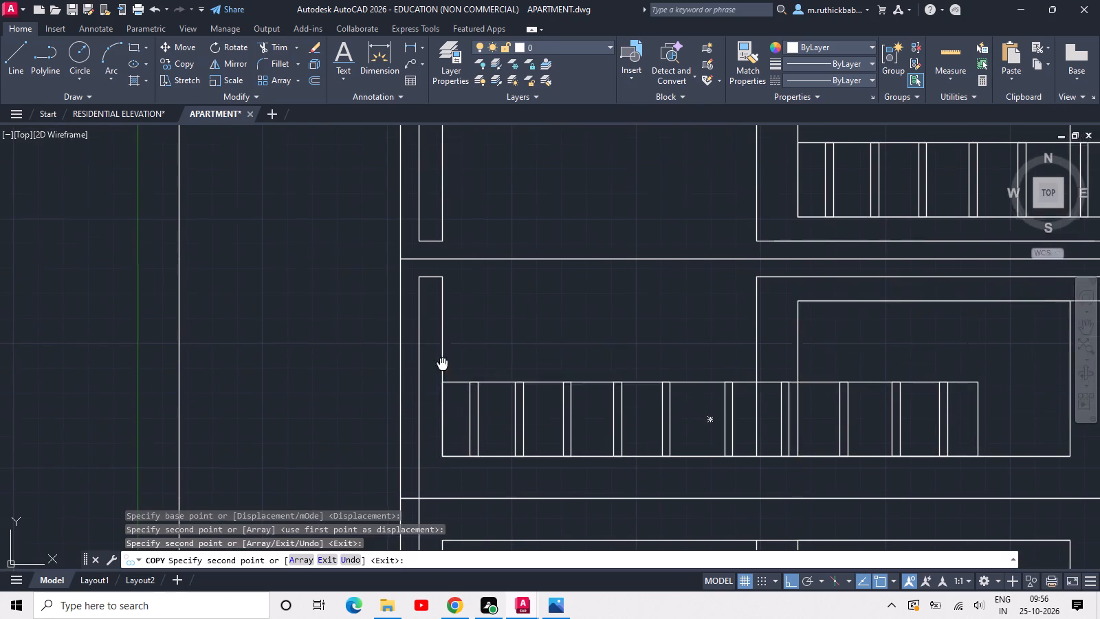
{"action": "middle_click_drag", "start_coordinate": [441, 378], "coordinate": [419, 618]}
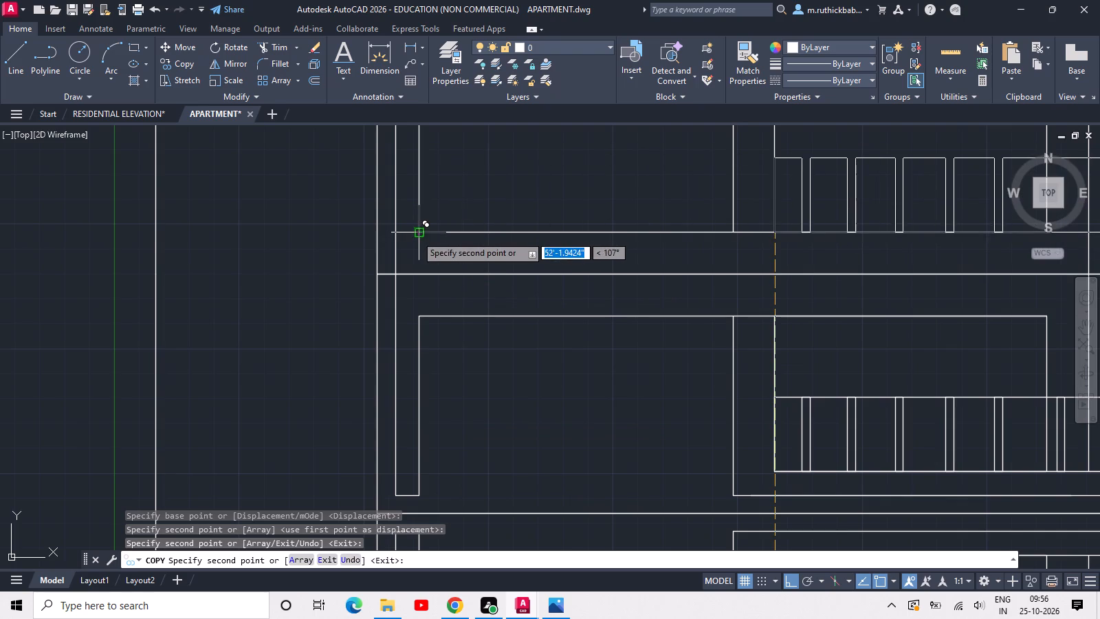
{"action": "left_click", "coordinate": [416, 235]}
{"action": "scroll", "coordinate": [417, 232], "scroll_direction": "down", "scroll_amount": 2}
{"action": "middle_click_drag", "start_coordinate": [427, 232], "coordinate": [436, 509]}
{"action": "key", "text": "Escape"}
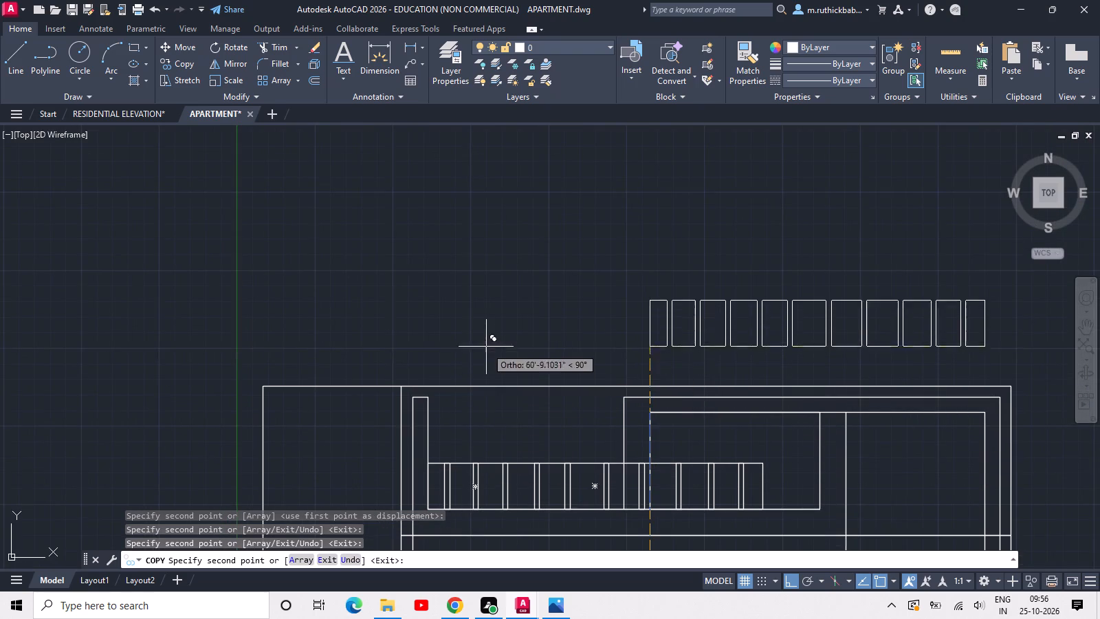
{"action": "key", "text": "Escape"}
Save the APARTMENT drawing.
{"action": "scroll", "coordinate": [486, 323], "scroll_direction": "down", "scroll_amount": 2}
{"action": "middle_click_drag", "start_coordinate": [524, 488], "coordinate": [502, 344]}
{"action": "scroll", "coordinate": [502, 345], "scroll_direction": "down", "scroll_amount": 1}
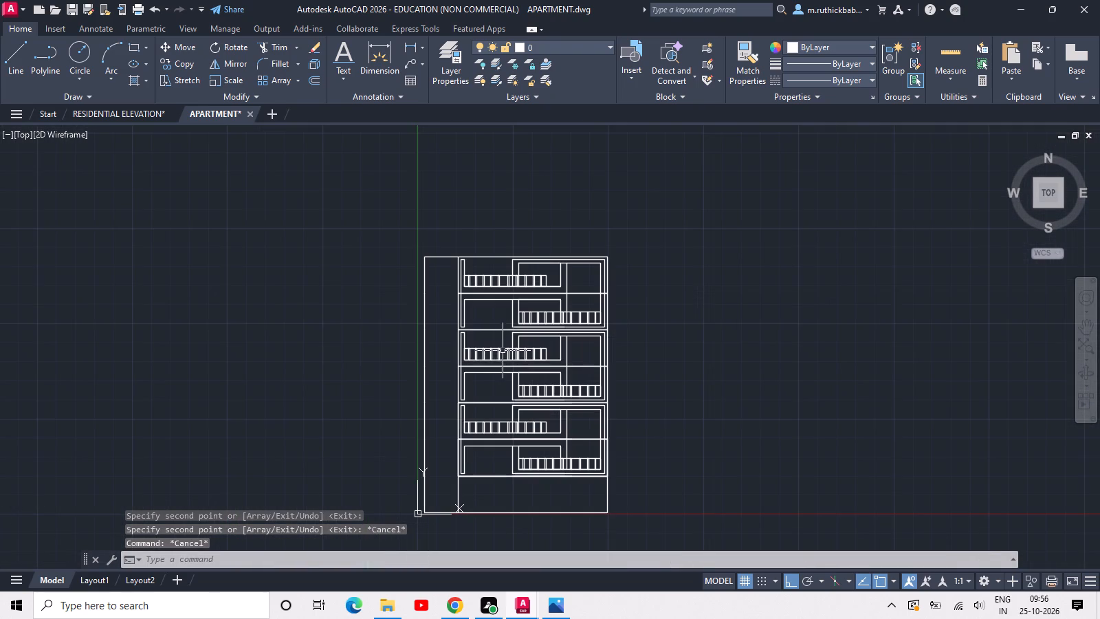
{"action": "key", "text": "ctrl+s"}
{"action": "key", "text": "ctrl+s"}
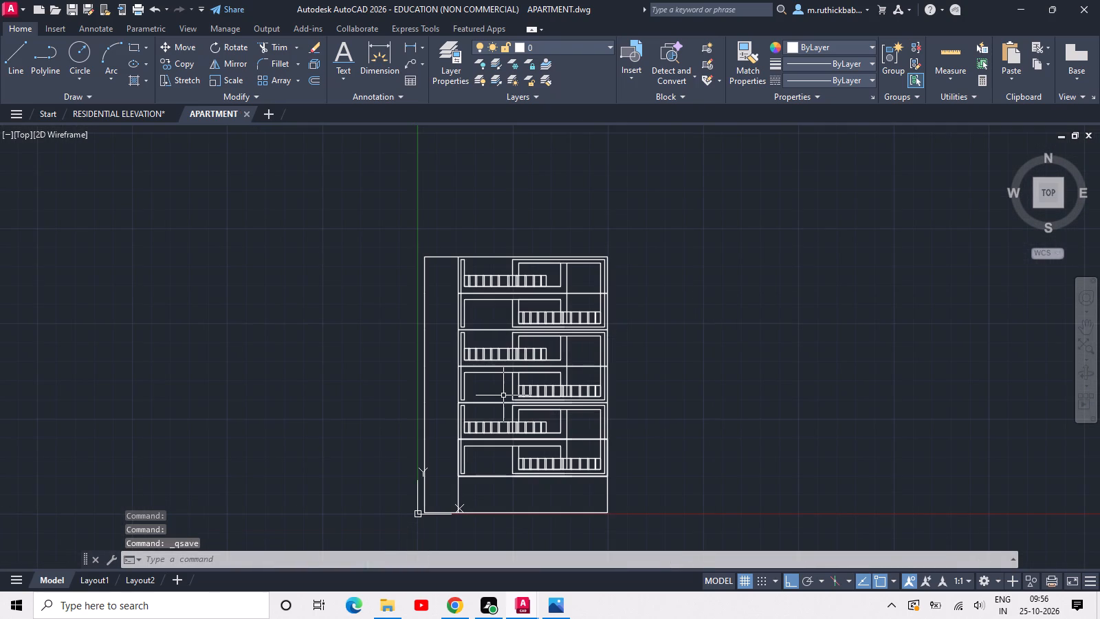
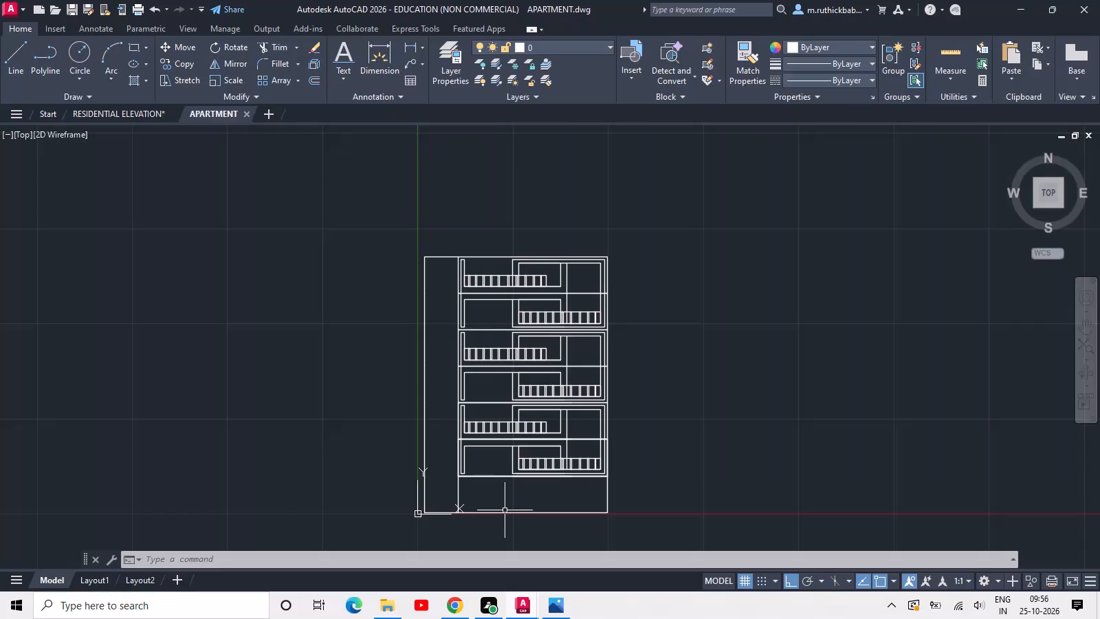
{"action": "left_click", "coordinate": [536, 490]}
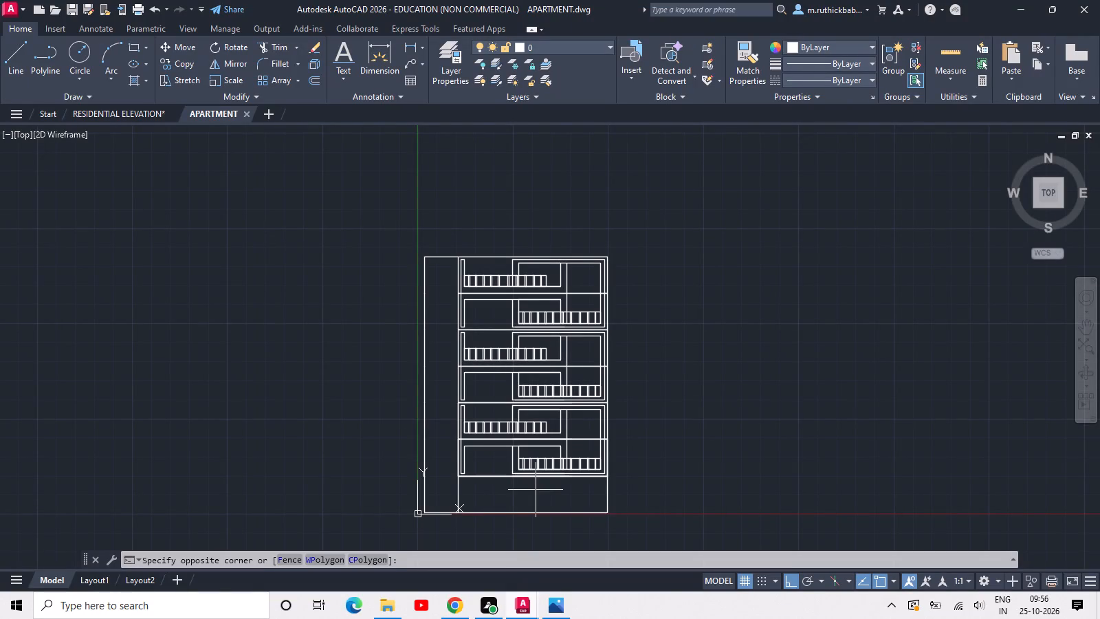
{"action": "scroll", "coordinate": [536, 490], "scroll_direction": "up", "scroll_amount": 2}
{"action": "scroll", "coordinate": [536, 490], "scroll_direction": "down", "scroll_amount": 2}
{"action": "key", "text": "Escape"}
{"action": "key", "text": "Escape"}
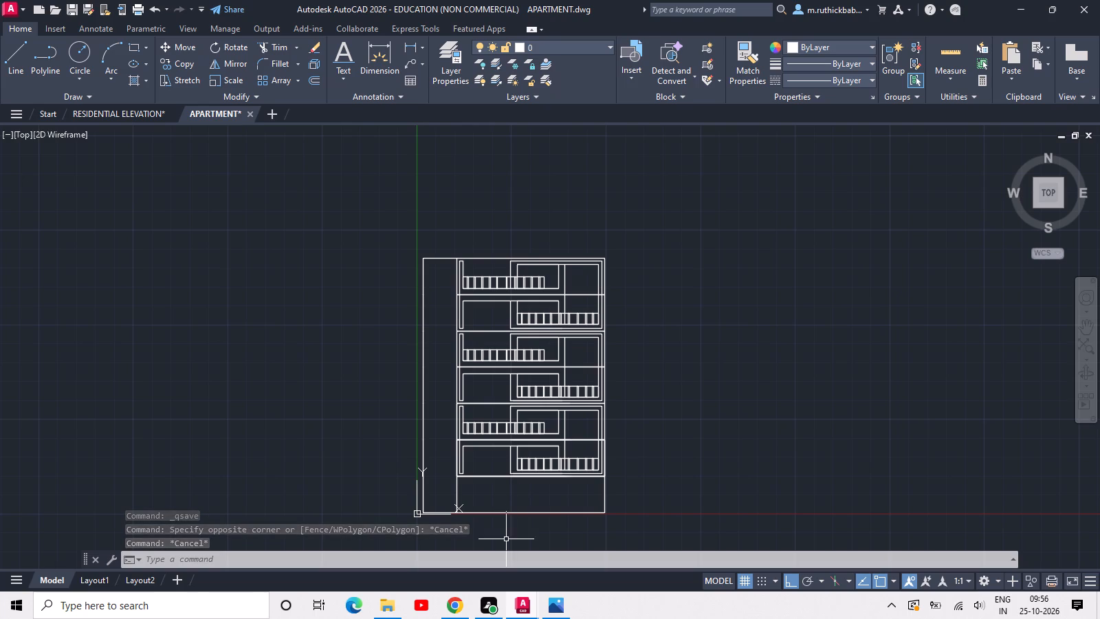
Copy the third storey's right bay frame lines down to the ground storey, using the outer frame's lower right end as base point.
{"action": "middle_click_drag", "start_coordinate": [510, 506], "coordinate": [498, 463]}
{"action": "scroll", "coordinate": [527, 403], "scroll_direction": "up", "scroll_amount": 4}
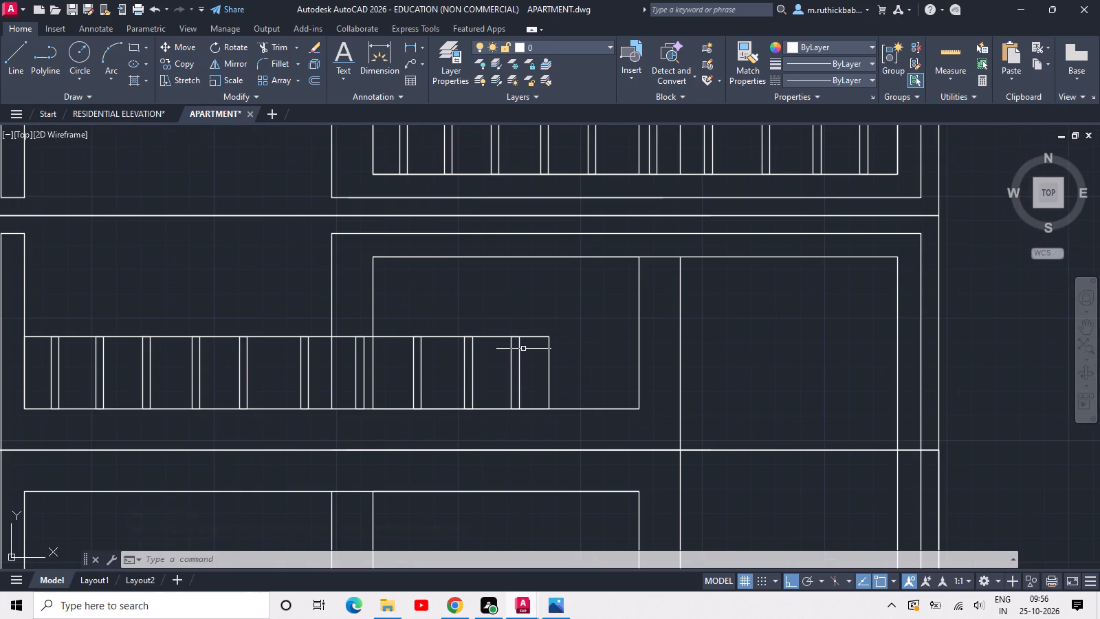
{"action": "left_click_drag", "start_coordinate": [448, 302], "coordinate": [430, 298]}
{"action": "left_click", "coordinate": [285, 258]}
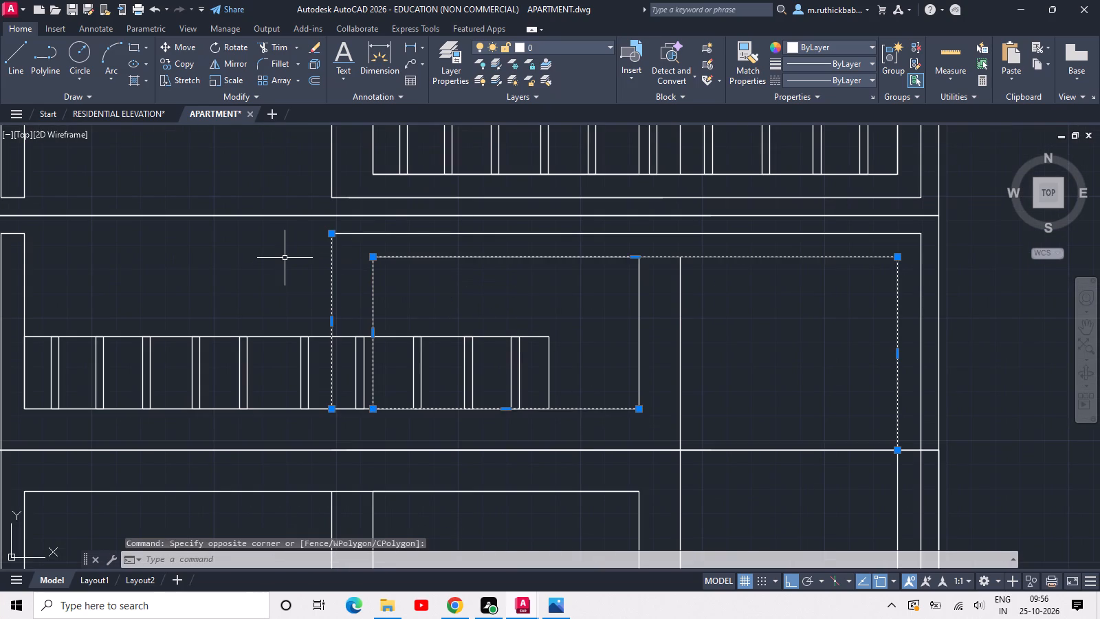
{"action": "left_click", "coordinate": [417, 247]}
{"action": "left_click", "coordinate": [403, 223]}
{"action": "key", "text": "c"}
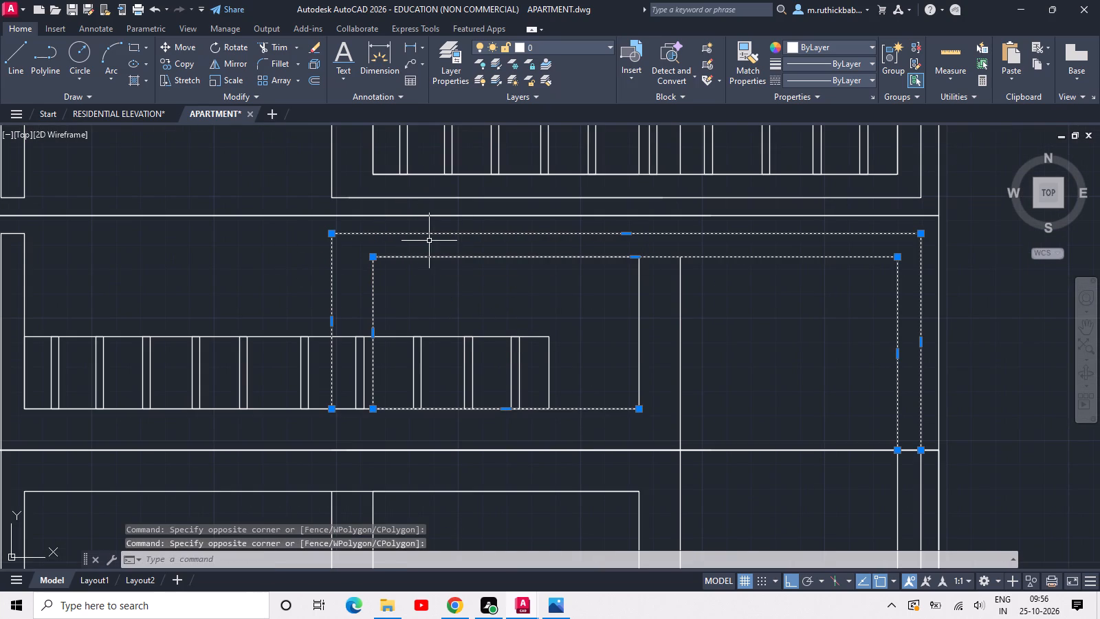
{"action": "key", "text": "o"}
{"action": "key", "text": "space"}
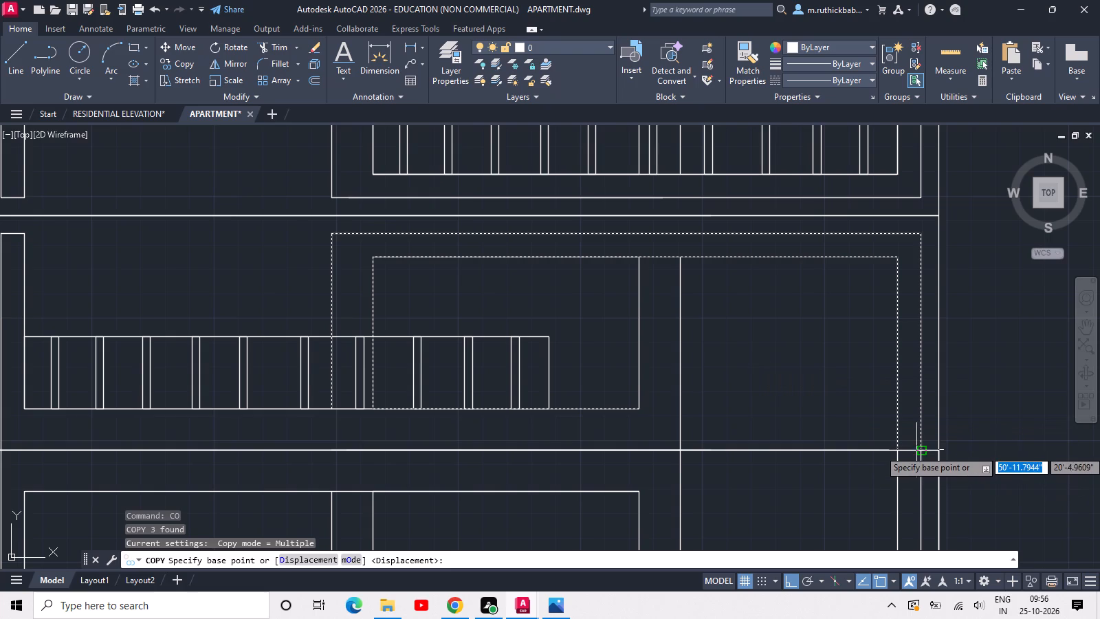
{"action": "left_click", "coordinate": [918, 448]}
{"action": "scroll", "coordinate": [906, 434], "scroll_direction": "down", "scroll_amount": 2}
{"action": "middle_click_drag", "start_coordinate": [902, 461], "coordinate": [815, 271]}
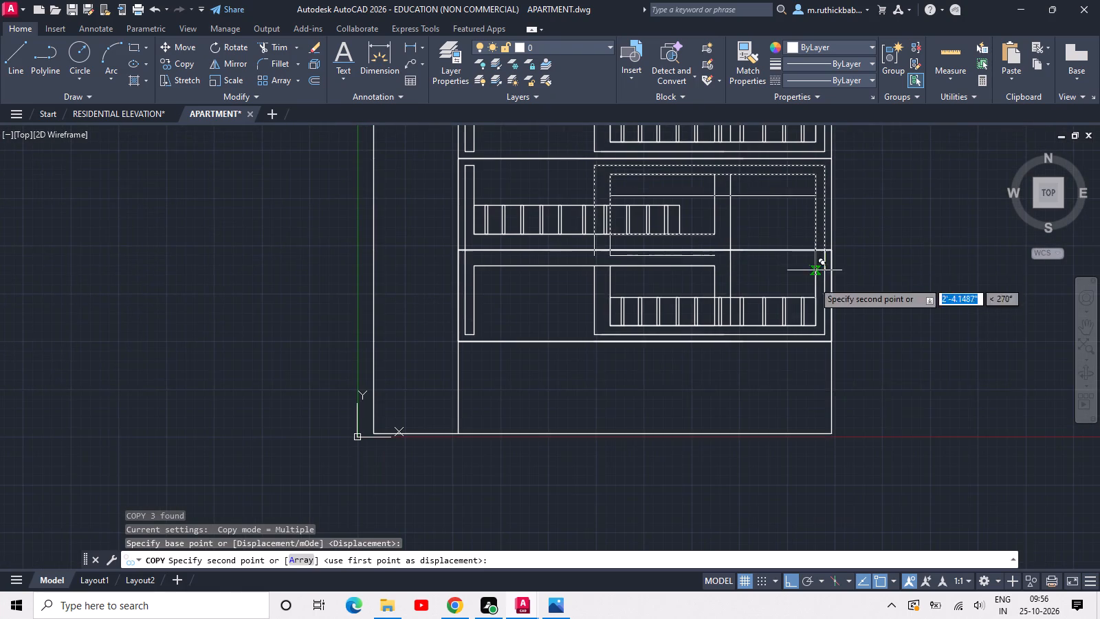
{"action": "scroll", "coordinate": [826, 434], "scroll_direction": "up", "scroll_amount": 2}
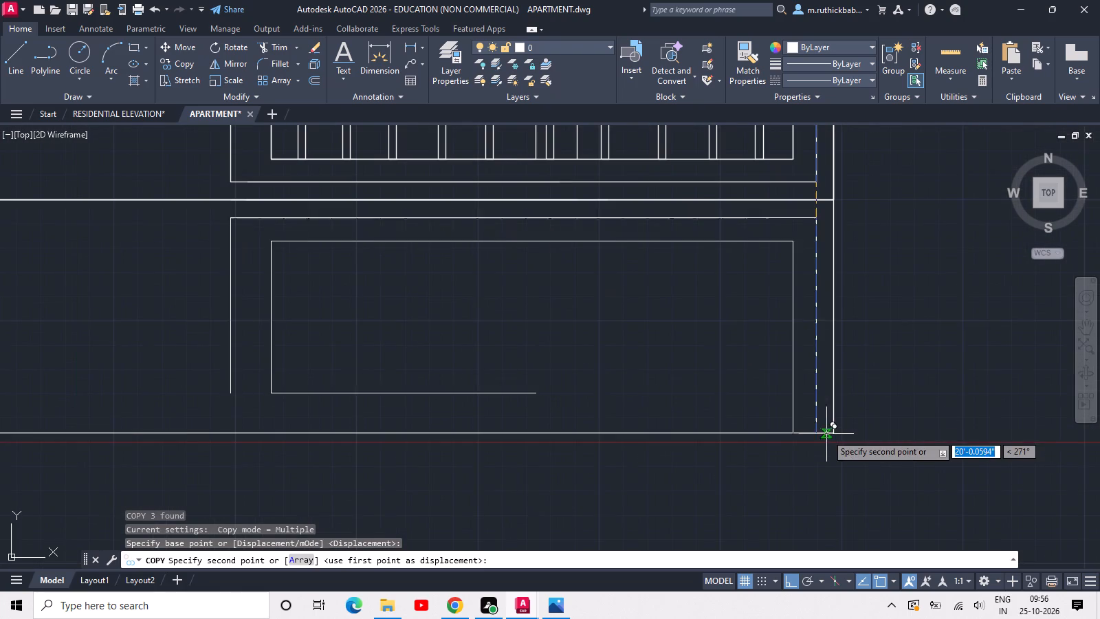
{"action": "left_click", "coordinate": [821, 435]}
{"action": "key", "text": "Escape"}
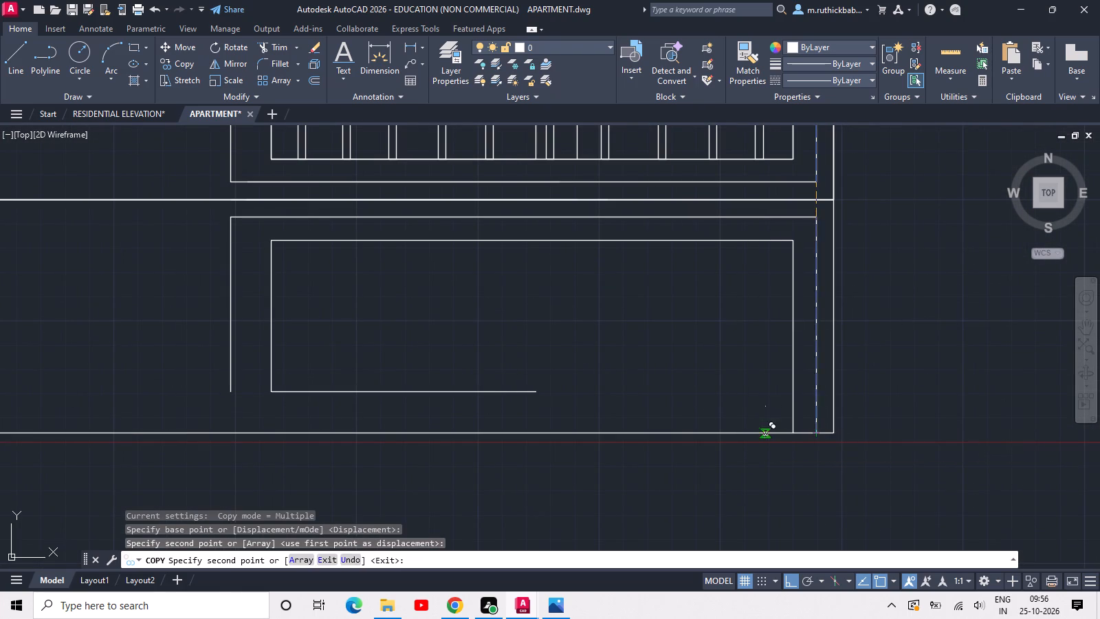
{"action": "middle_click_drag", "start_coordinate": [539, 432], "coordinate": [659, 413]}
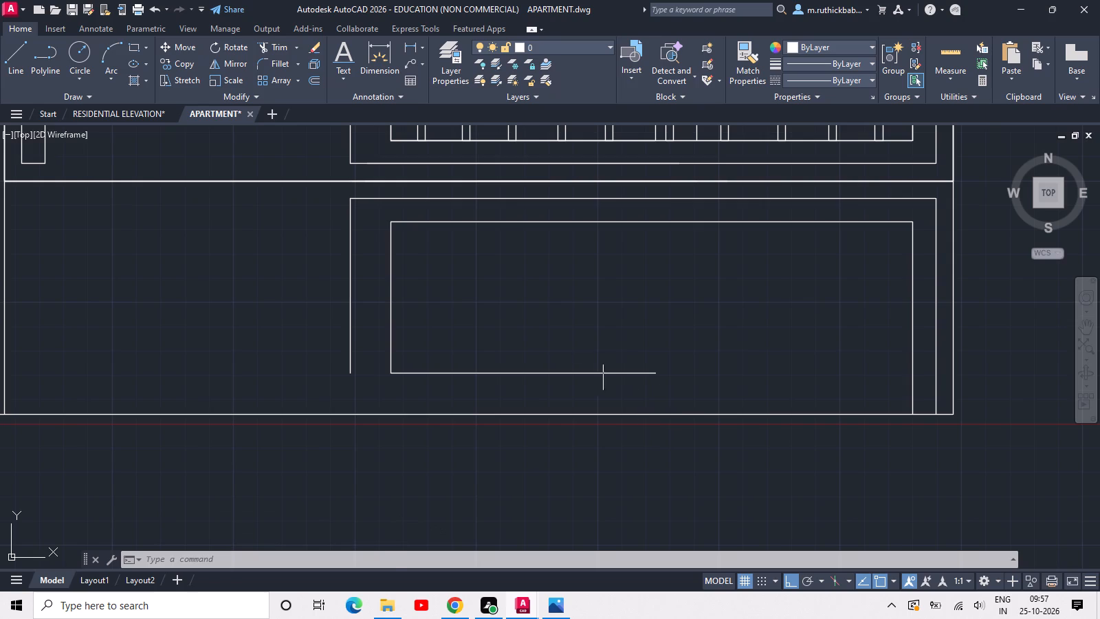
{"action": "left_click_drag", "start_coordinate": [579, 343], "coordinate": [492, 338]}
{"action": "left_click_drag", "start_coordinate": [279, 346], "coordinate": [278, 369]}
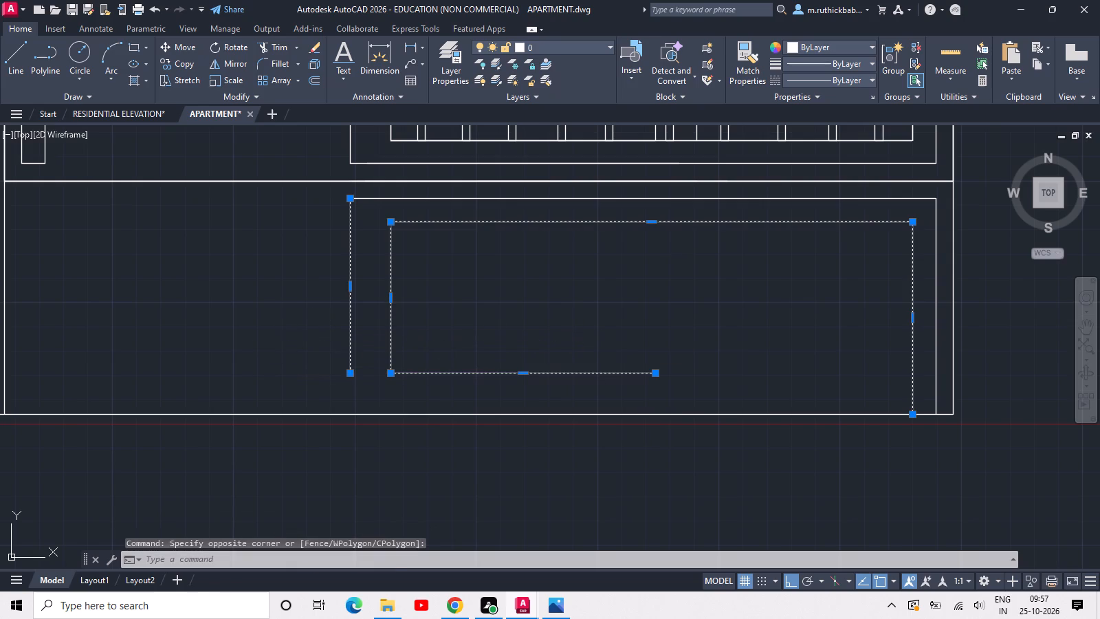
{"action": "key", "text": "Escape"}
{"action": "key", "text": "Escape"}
Trim away the bottom line of the copied inner frame in the ground storey.
{"action": "type", "text": "TR"}
{"action": "key", "text": "space"}
{"action": "key", "text": "space"}
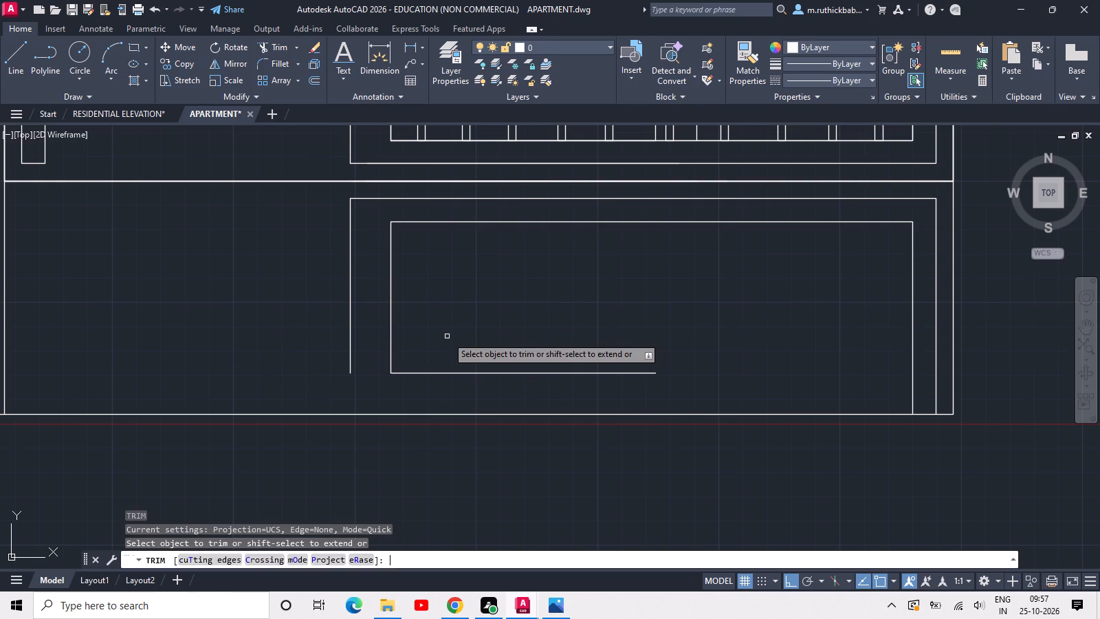
{"action": "left_click", "coordinate": [480, 351]}
{"action": "left_click_drag", "start_coordinate": [474, 384], "coordinate": [475, 376]}
{"action": "left_click", "coordinate": [477, 343]}
{"action": "key", "text": "Escape"}
Explode the ground storey's outline into separate lines.
{"action": "scroll", "coordinate": [477, 343], "scroll_direction": "down", "scroll_amount": 3}
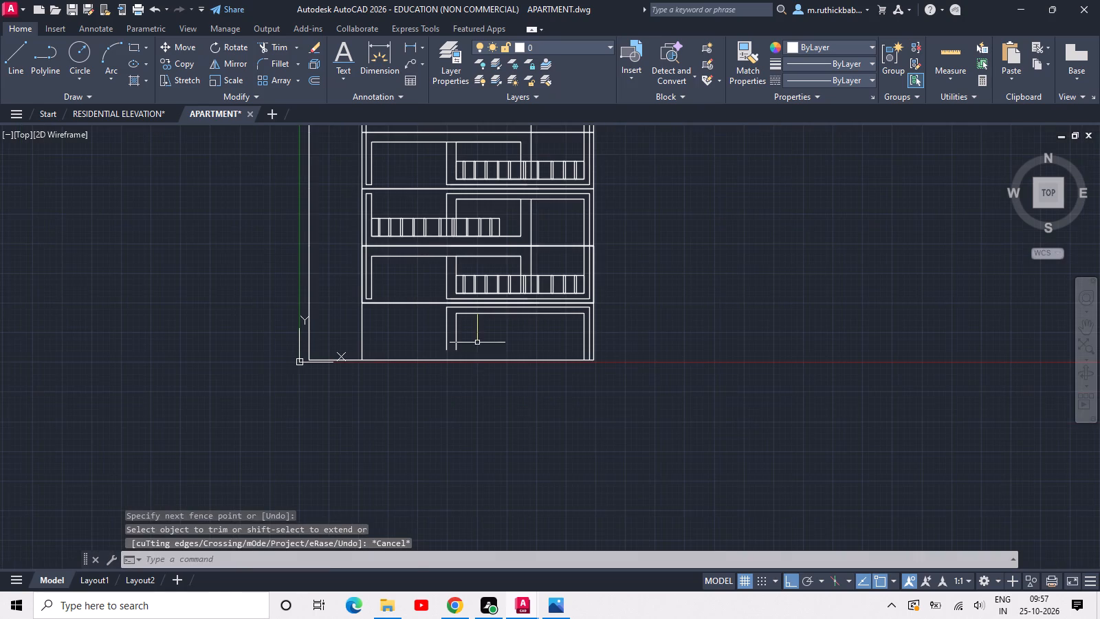
{"action": "middle_click_drag", "start_coordinate": [477, 343], "coordinate": [487, 367]}
{"action": "scroll", "coordinate": [493, 374], "scroll_direction": "up", "scroll_amount": 2}
{"action": "left_click_drag", "start_coordinate": [576, 457], "coordinate": [575, 449]}
{"action": "left_click", "coordinate": [544, 378]}
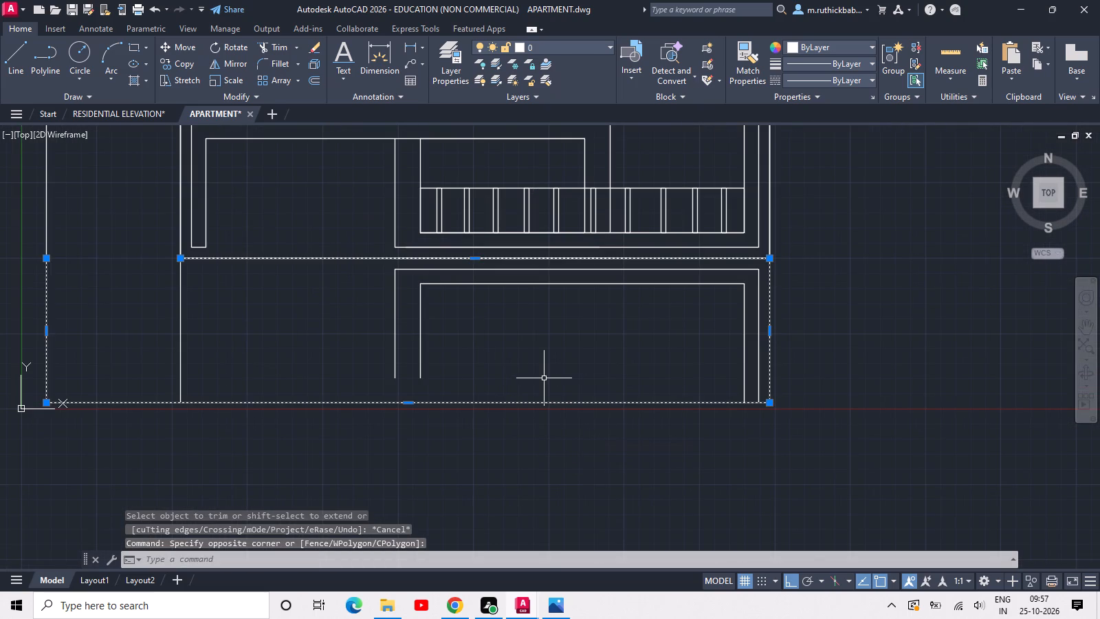
{"action": "type", "text": "X"}
{"action": "key", "text": "space"}
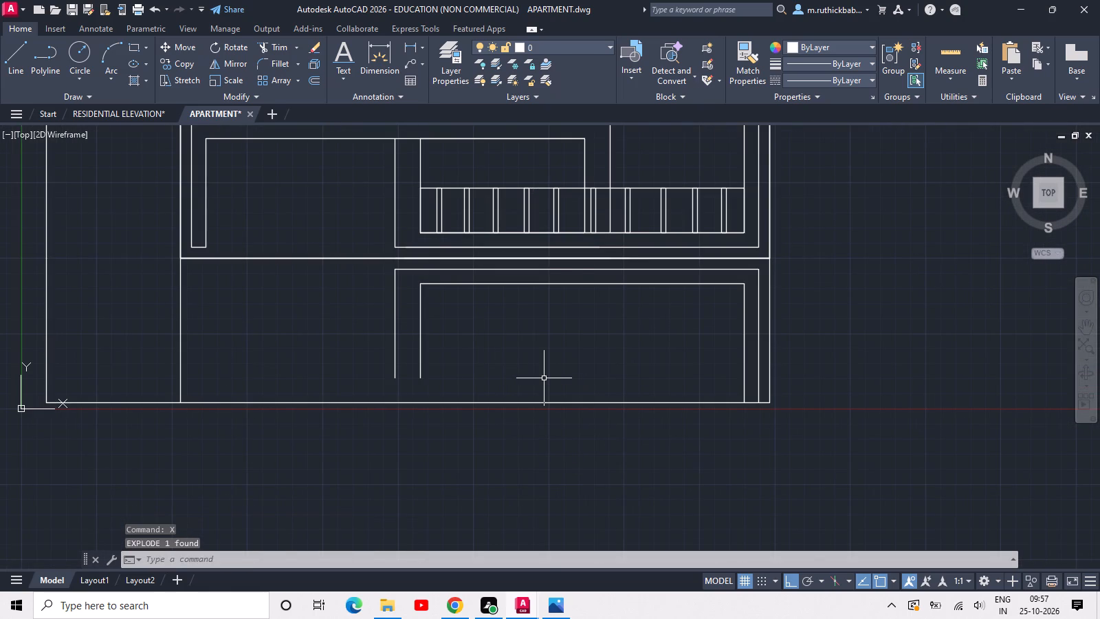
Offset the building's bottom line 5' upward through the ground storey.
{"action": "type", "text": "OFF"}
{"action": "key", "text": "space"}
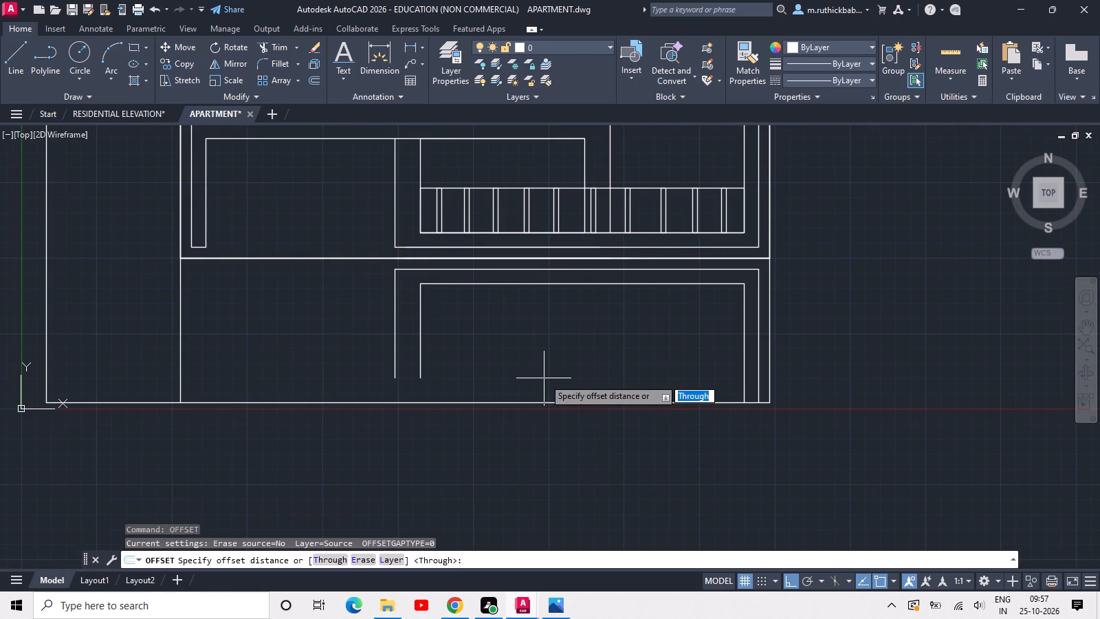
{"action": "type", "text": "5'"}
{"action": "key", "text": "Return"}
{"action": "key", "text": "space"}
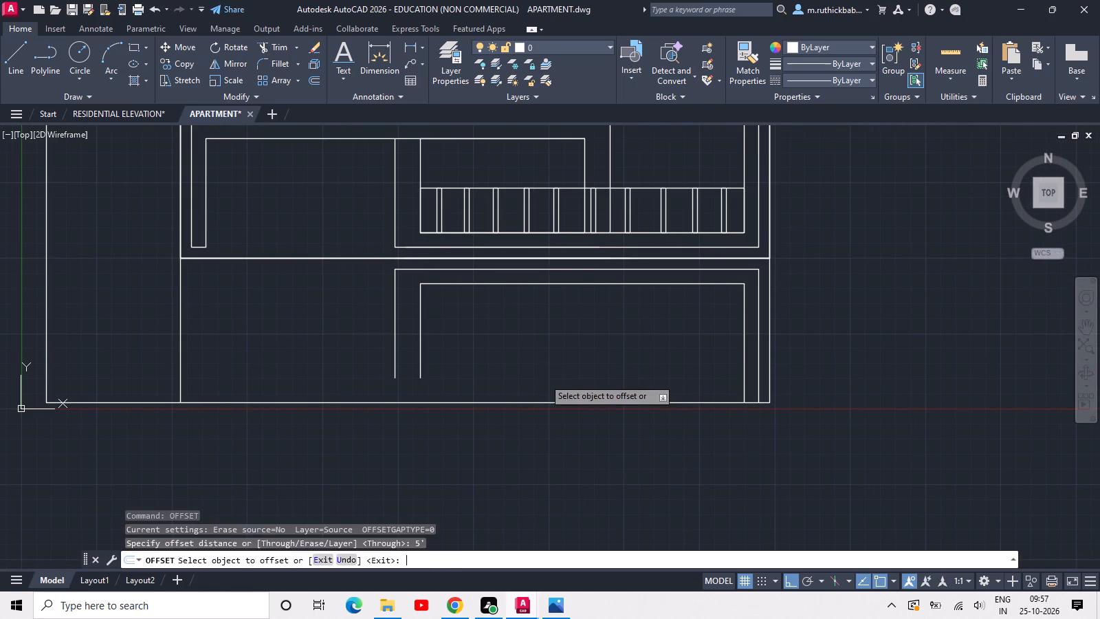
{"action": "key", "text": "space"}
{"action": "key", "text": "space"}
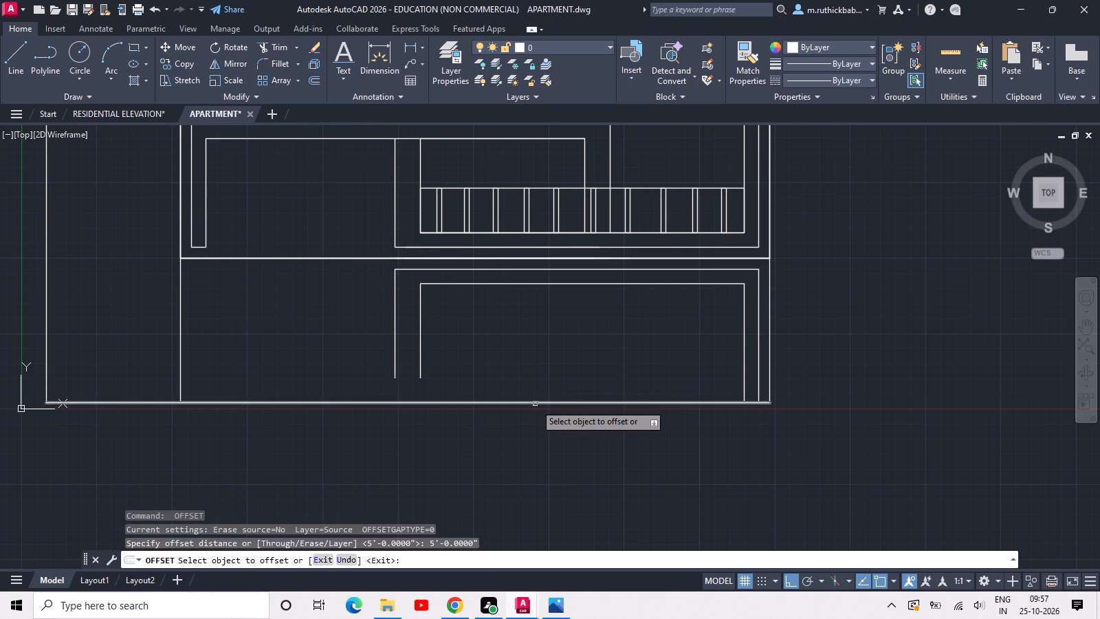
{"action": "left_click", "coordinate": [535, 404]}
{"action": "left_click", "coordinate": [542, 378]}
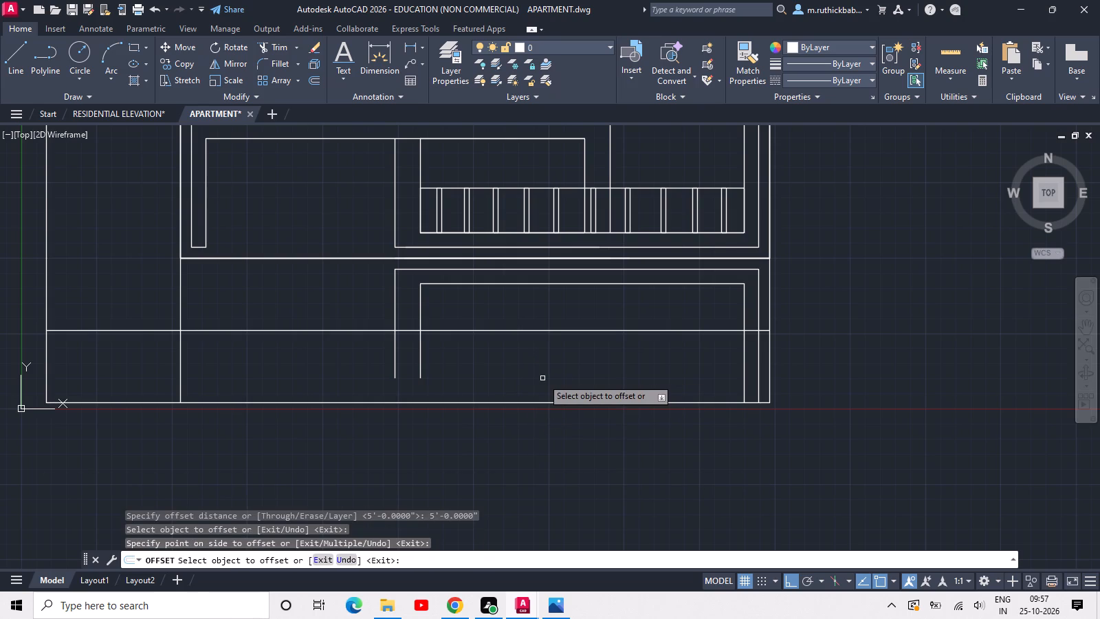
{"action": "key", "text": "Escape"}
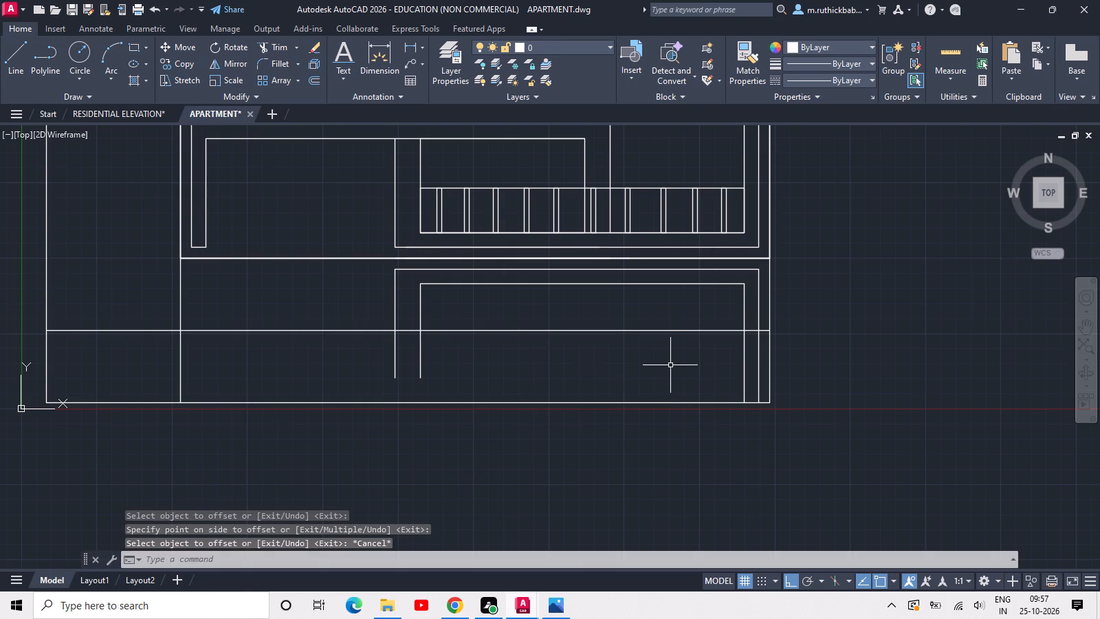
Trim all the interior vertical lines of the ground storey below the new horizontal line.
{"action": "type", "text": "TR"}
{"action": "key", "text": "space"}
{"action": "key", "text": "space"}
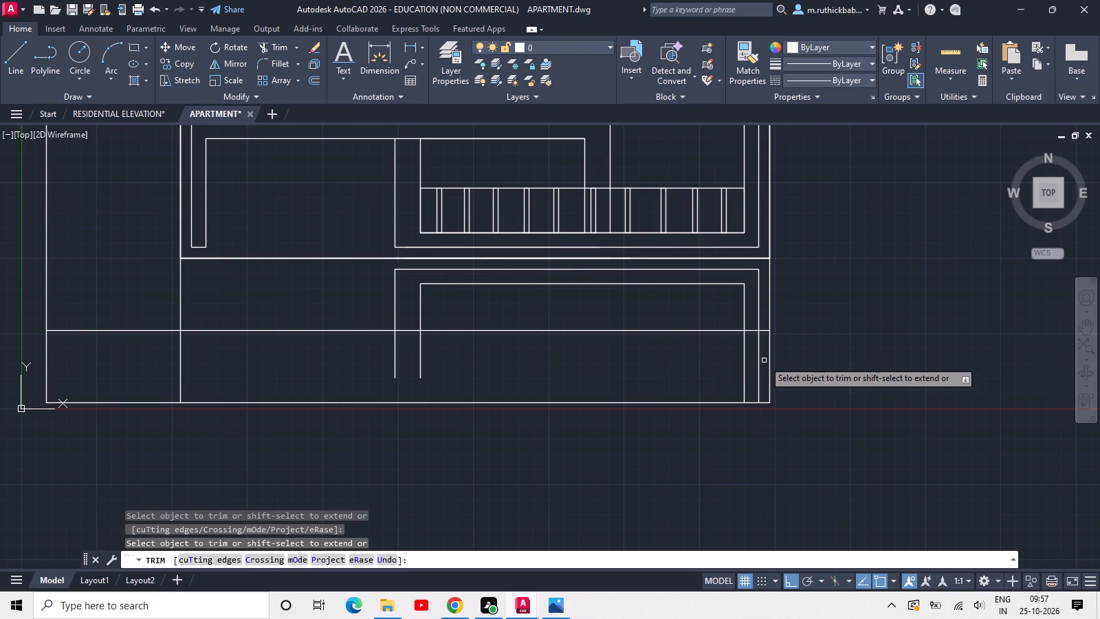
{"action": "left_click", "coordinate": [764, 360]}
{"action": "left_click", "coordinate": [148, 360]}
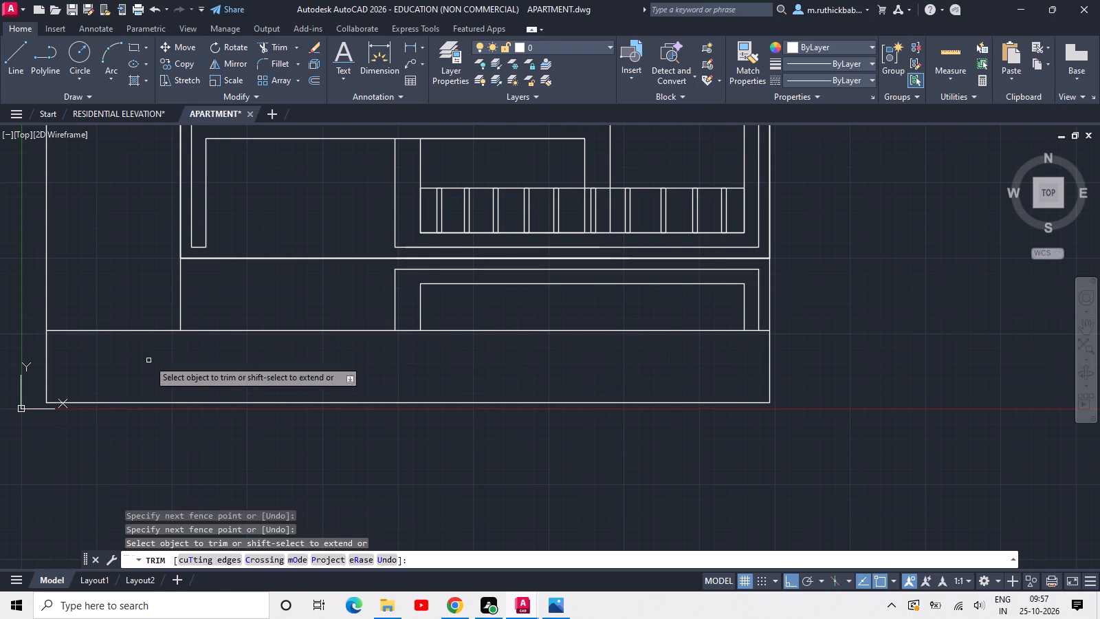
{"action": "key", "text": "Escape"}
Draw a rectangle about 9' wide and 5' high in the base band beneath the building's left strip.
{"action": "middle_click_drag", "start_coordinate": [309, 373], "coordinate": [453, 382]}
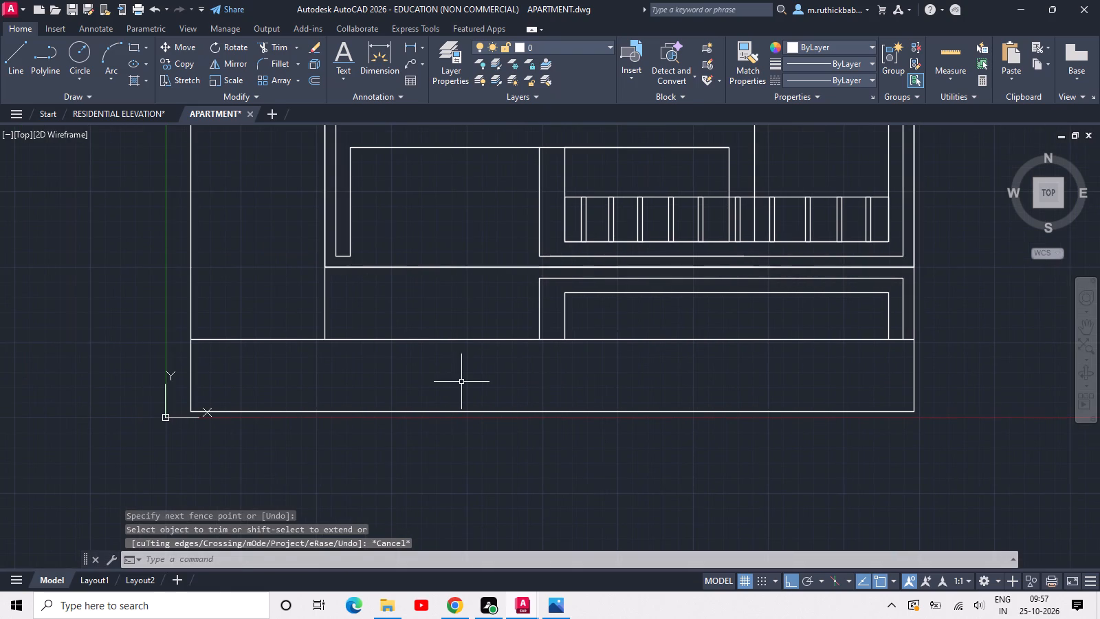
{"action": "type", "text": "REC"}
{"action": "key", "text": "space"}
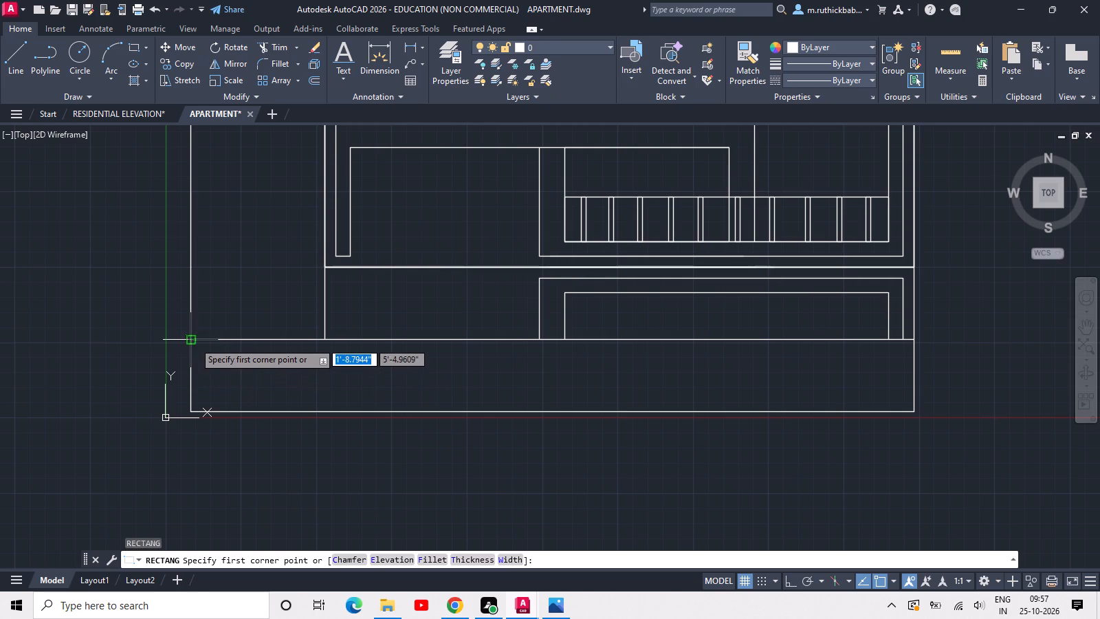
{"action": "left_click", "coordinate": [194, 341]}
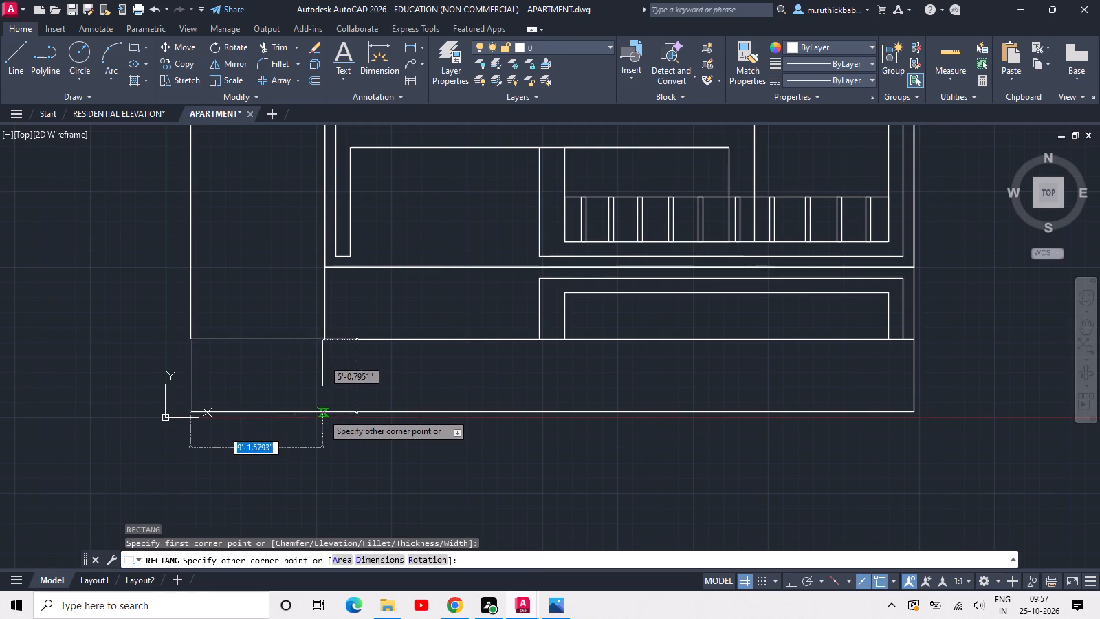
{"action": "left_click", "coordinate": [326, 412]}
Draw a second rectangle about 21' wide in the base band, a short gap to the right of the first one.
{"action": "key", "text": "space"}
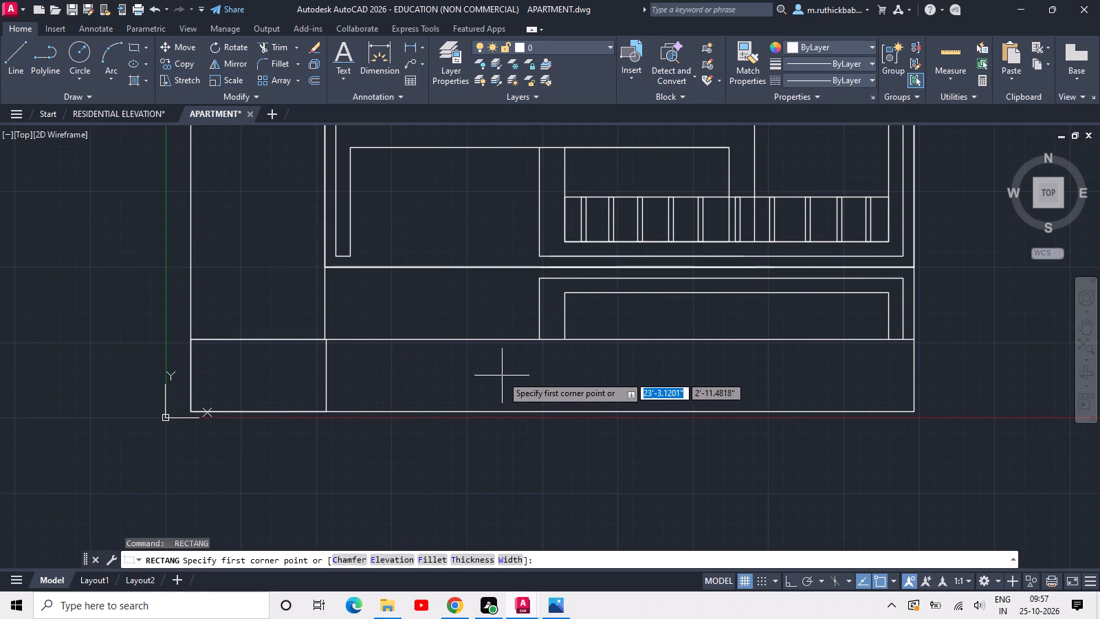
{"action": "left_click", "coordinate": [346, 343]}
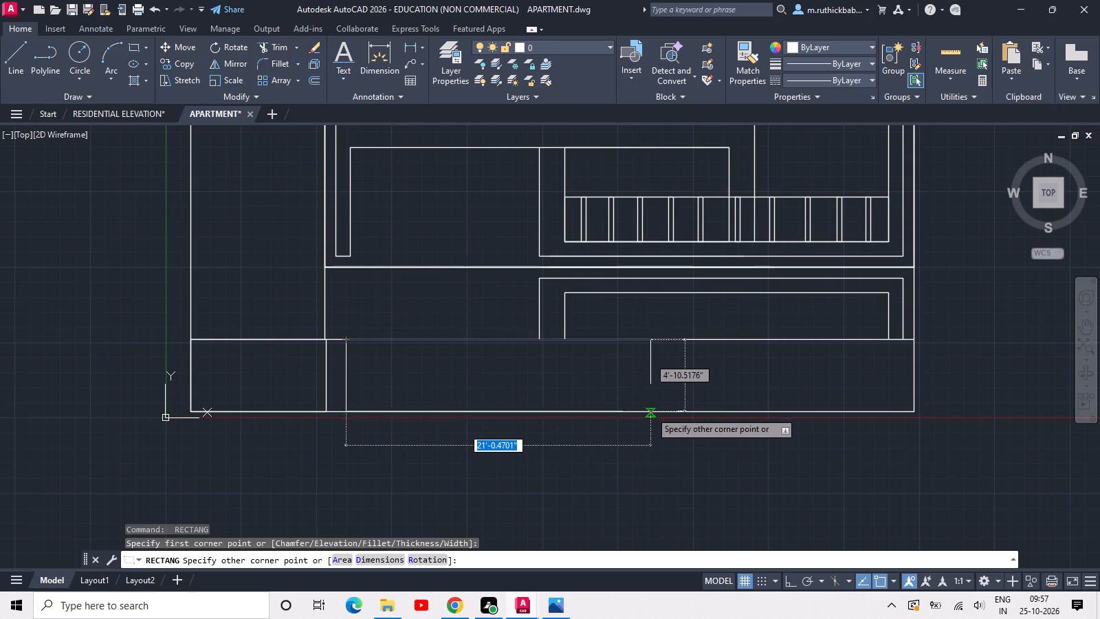
{"action": "left_click", "coordinate": [650, 411]}
{"action": "key", "text": "Escape"}
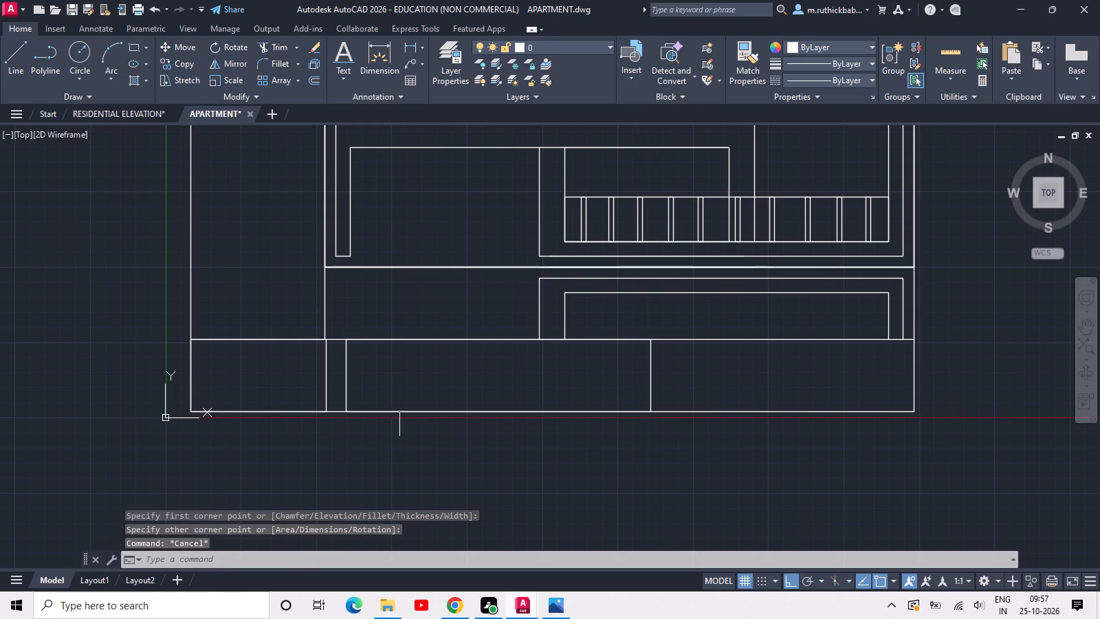
Offset both base-band rectangles 12" inward.
{"action": "type", "text": "OFF"}
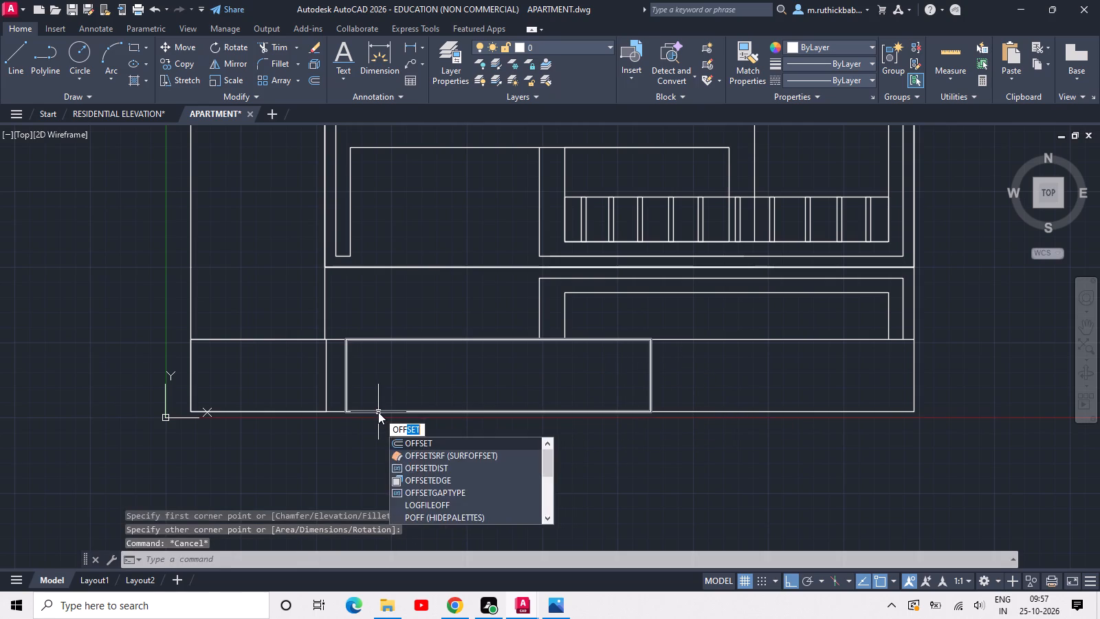
{"action": "key", "text": "space"}
{"action": "type", "text": "12"}
{"action": "key", "text": "space"}
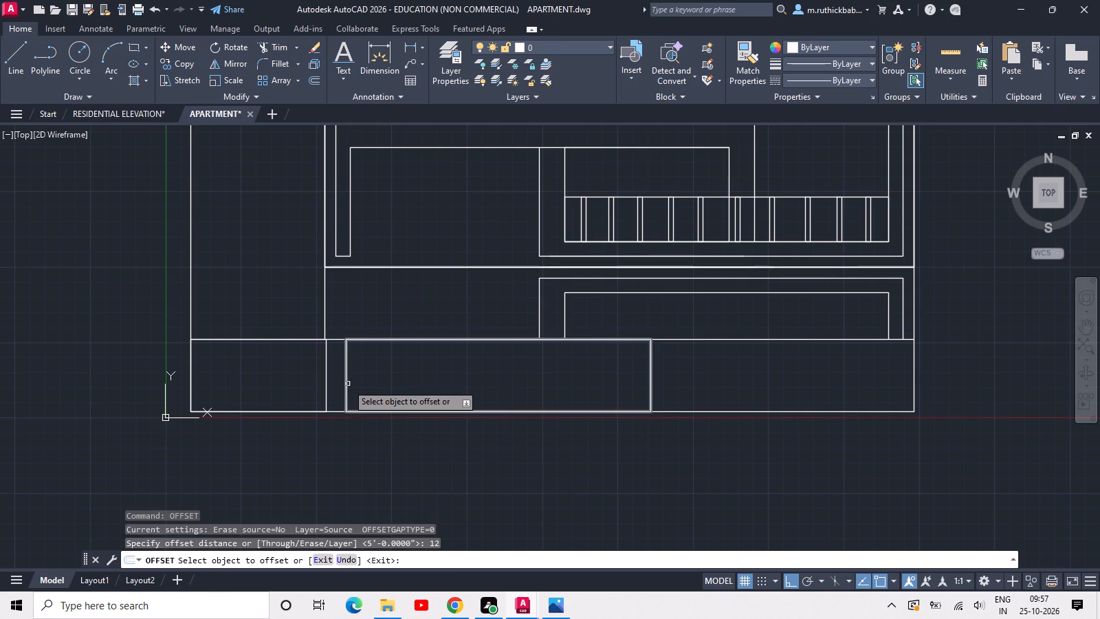
{"action": "left_click", "coordinate": [344, 376]}
{"action": "left_click", "coordinate": [368, 376]}
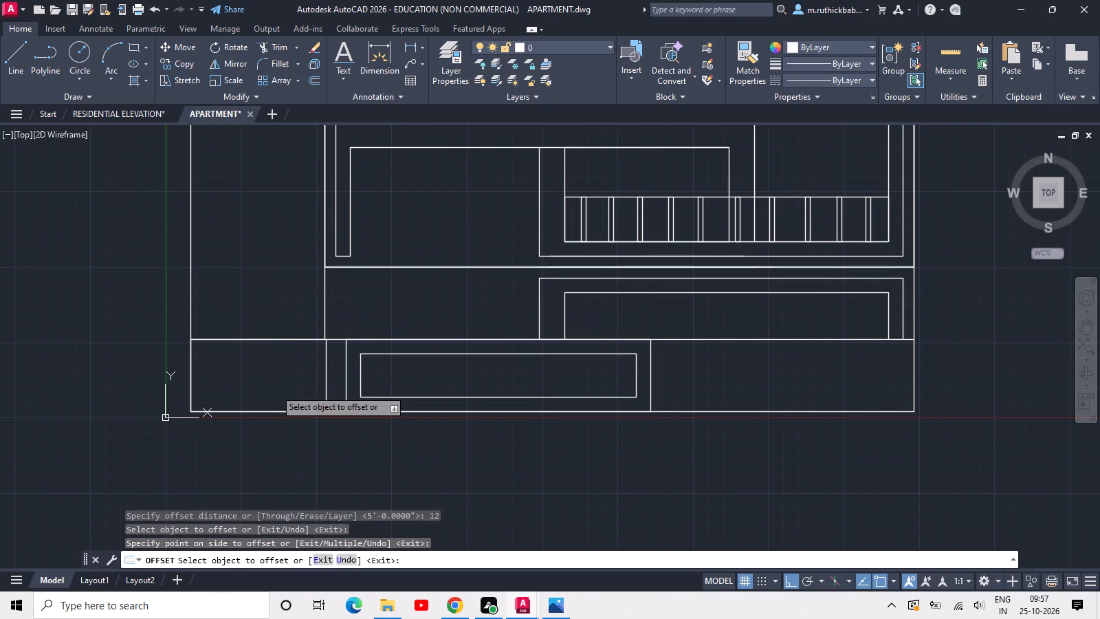
{"action": "left_click", "coordinate": [327, 371]}
{"action": "left_click", "coordinate": [298, 376]}
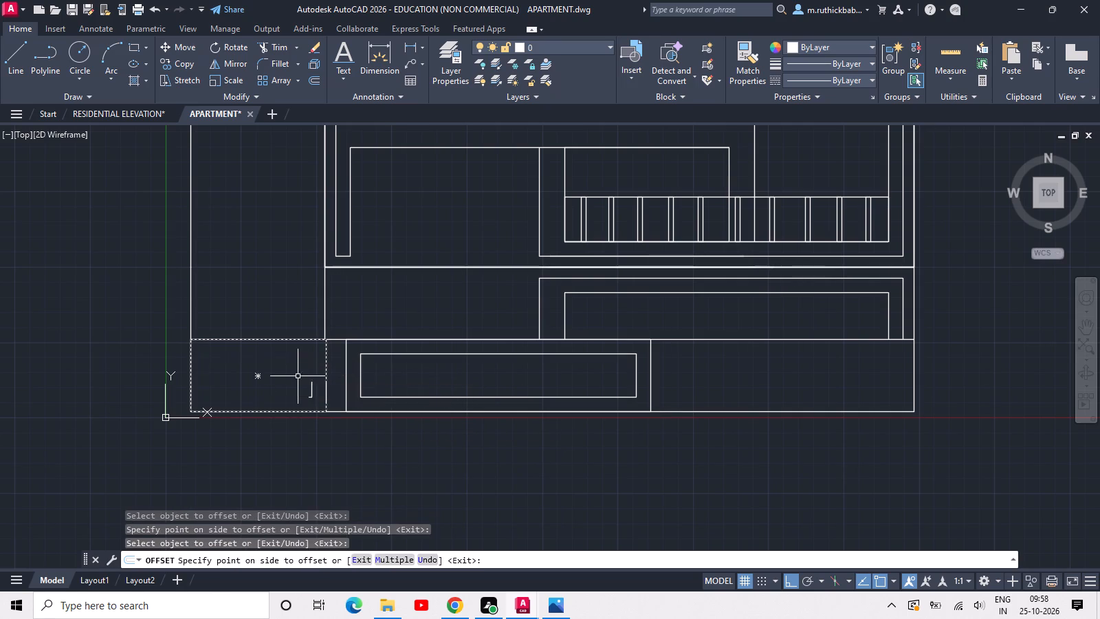
{"action": "key", "text": "Escape"}
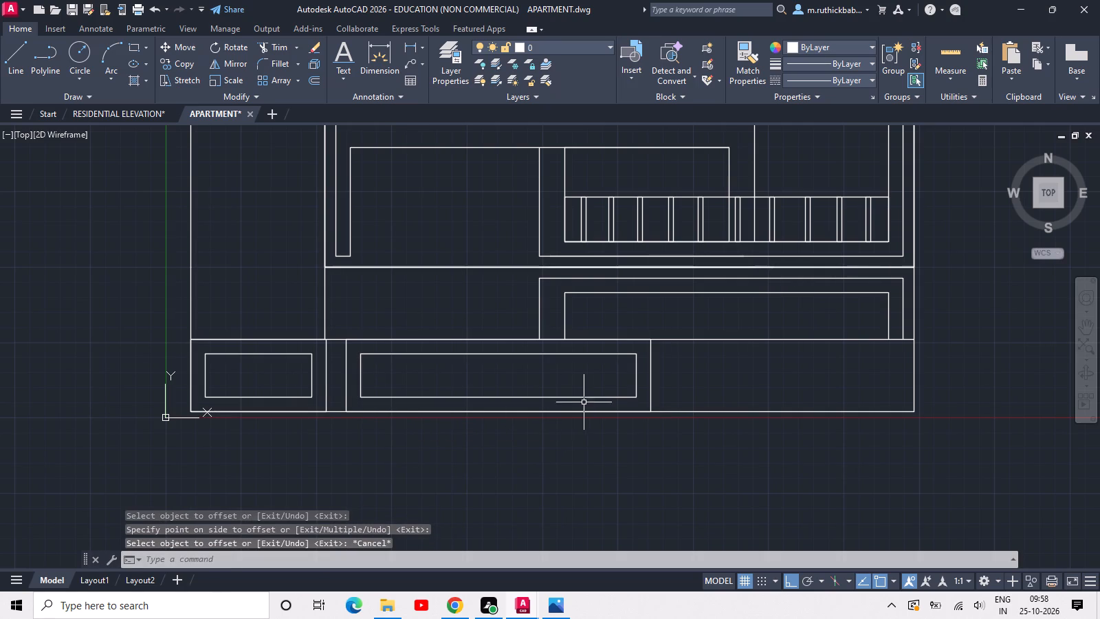
Draw a narrow upright rectangle about 7" wide, spanning the full height of the wider base-wall panel, near its right end.
{"action": "scroll", "coordinate": [588, 401], "scroll_direction": "up", "scroll_amount": 2}
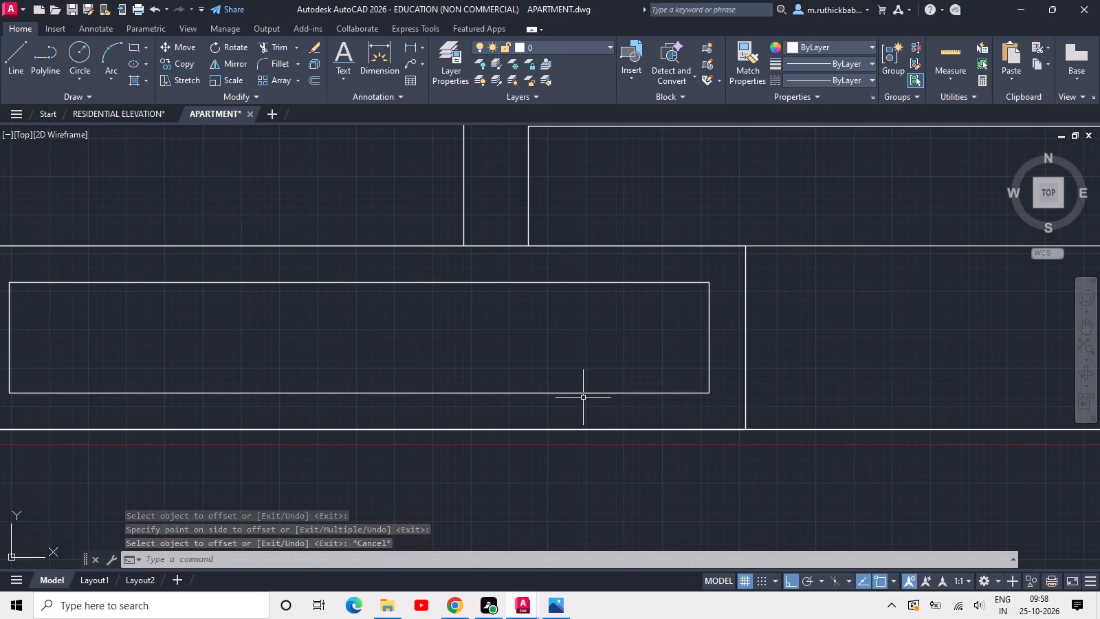
{"action": "key", "text": "e"}
{"action": "key", "text": "Escape"}
{"action": "key", "text": "r"}
{"action": "key", "text": "e"}
{"action": "type", "text": "C"}
{"action": "key", "text": "space"}
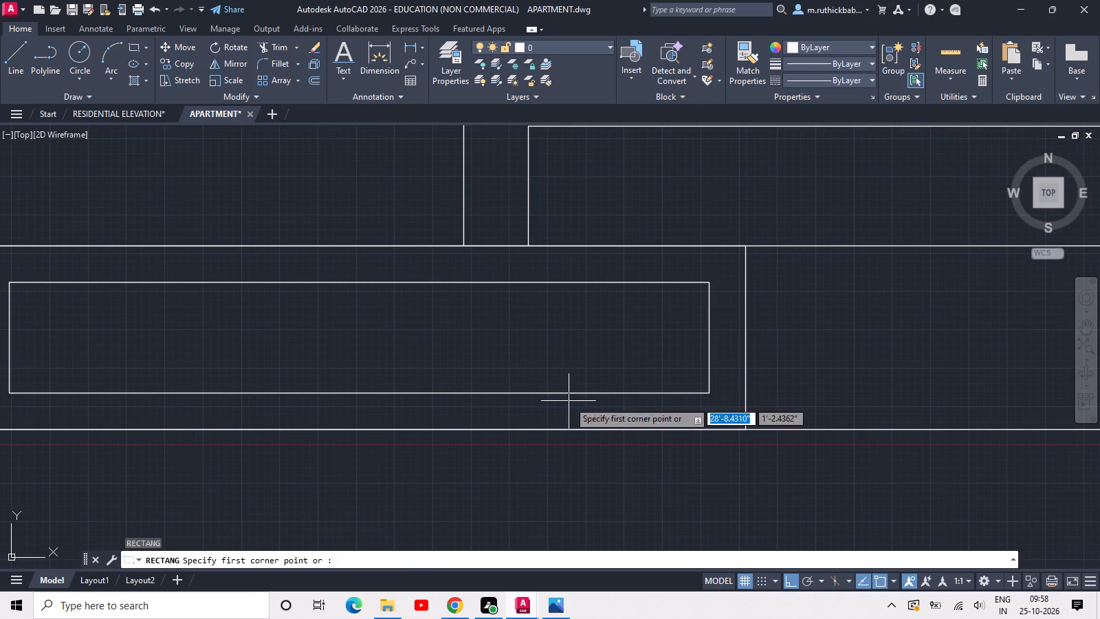
{"action": "left_click", "coordinate": [681, 393]}
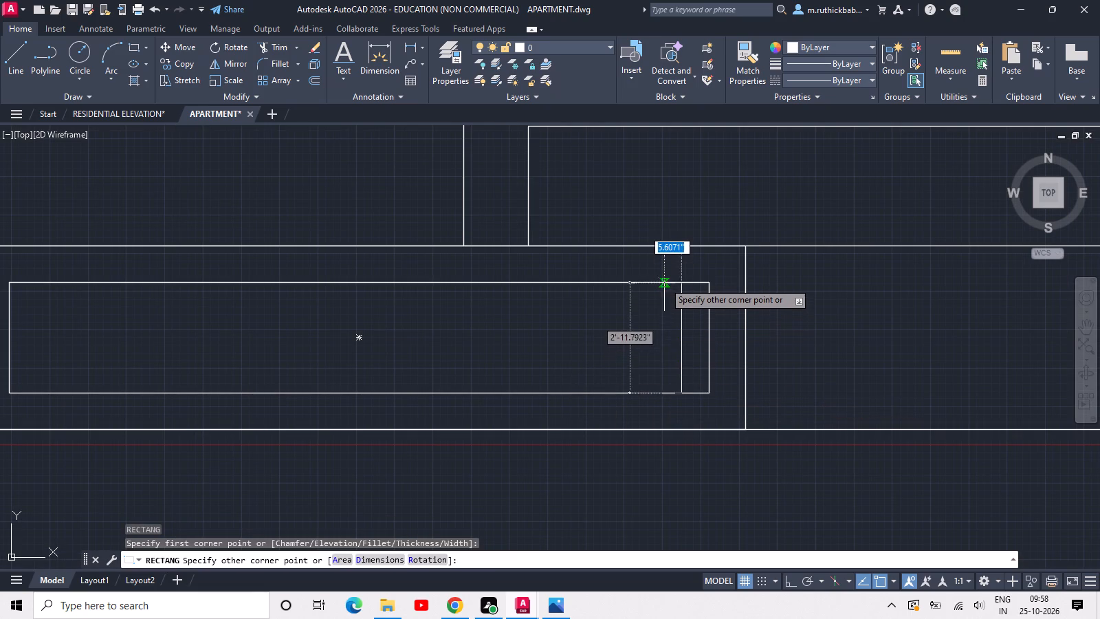
{"action": "left_click", "coordinate": [659, 281]}
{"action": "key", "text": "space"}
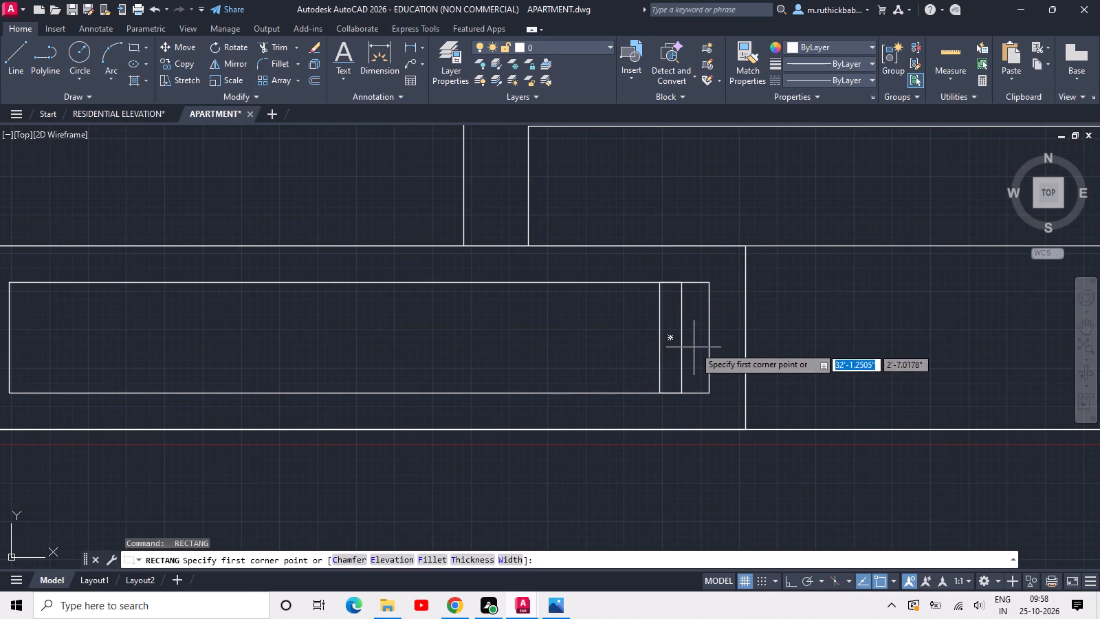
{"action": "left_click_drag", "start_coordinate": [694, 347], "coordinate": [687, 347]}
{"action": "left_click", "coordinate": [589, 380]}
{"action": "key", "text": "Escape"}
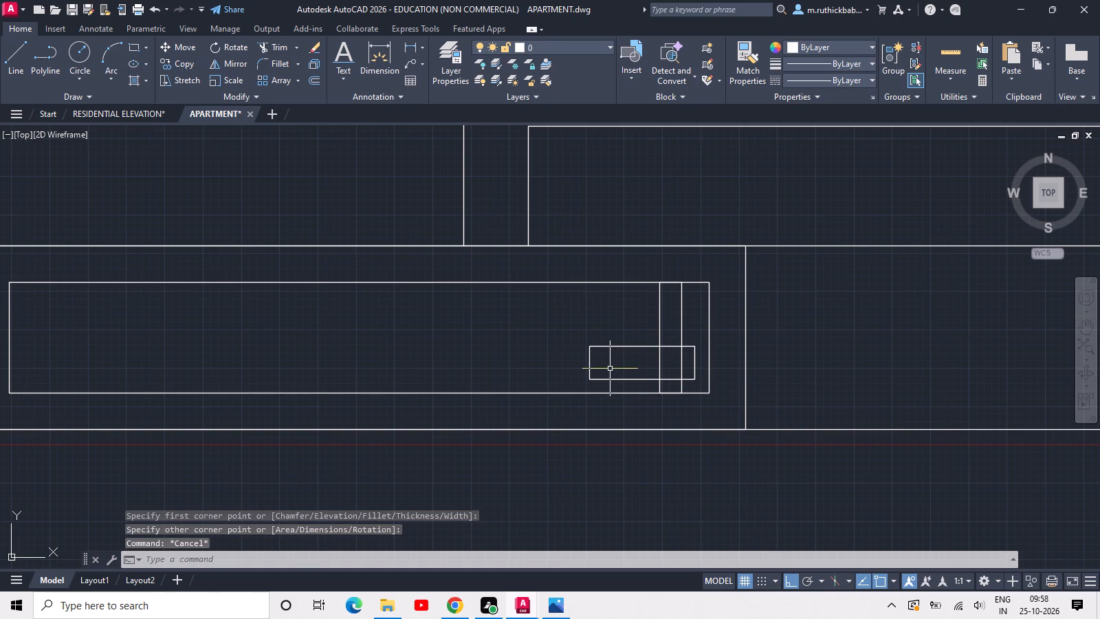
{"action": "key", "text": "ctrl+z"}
Copy the narrow slat six times leftward inside the wider base-wall panel, evenly spaced about 1'-4" apart.
{"action": "left_click", "coordinate": [690, 338]}
{"action": "left_click", "coordinate": [625, 367]}
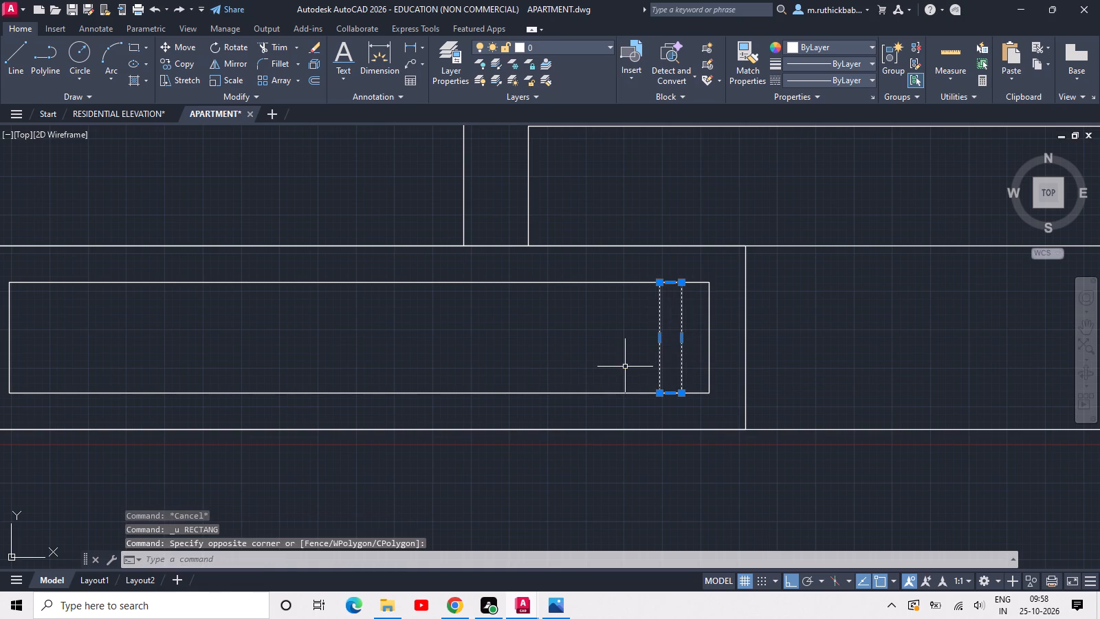
{"action": "key", "text": "c"}
{"action": "type", "text": "O"}
{"action": "key", "text": "space"}
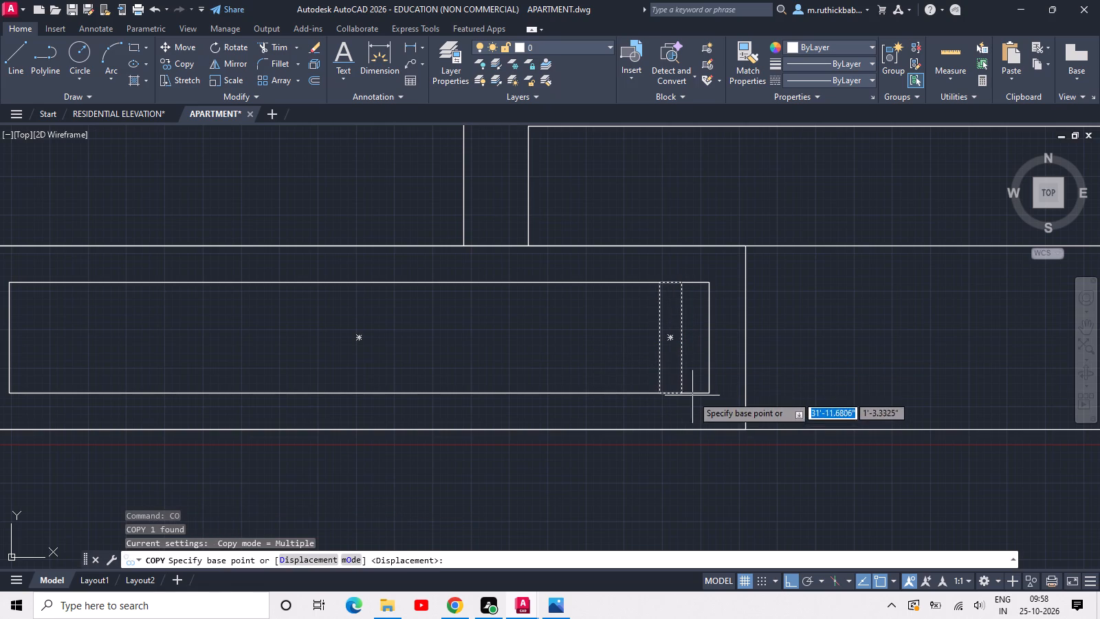
{"action": "left_click", "coordinate": [705, 391]}
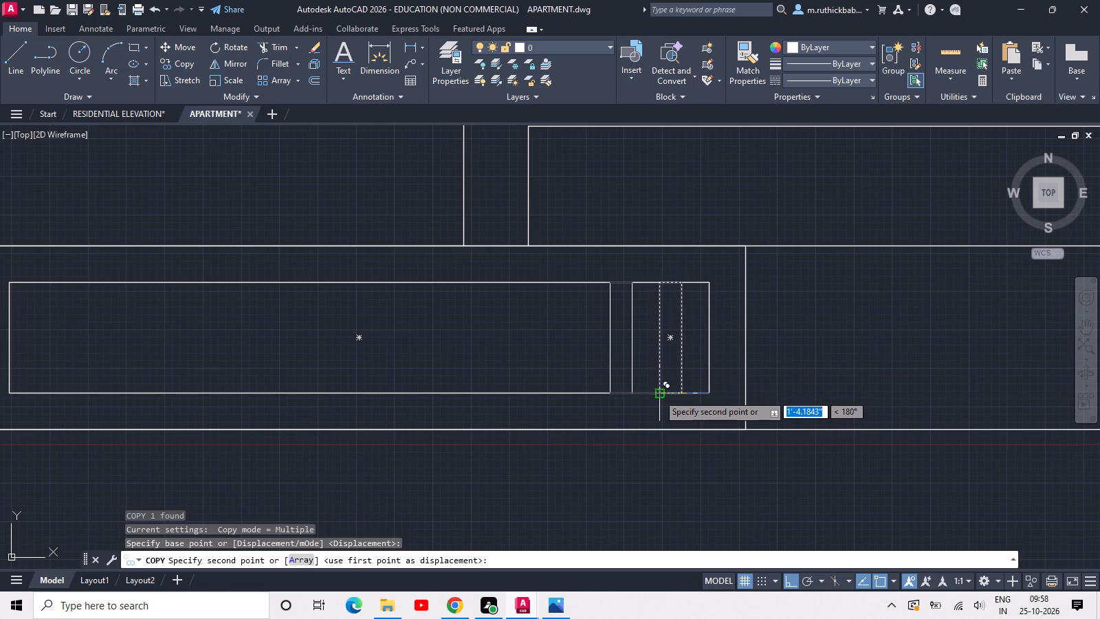
{"action": "left_click", "coordinate": [658, 394]}
{"action": "left_click", "coordinate": [613, 393]}
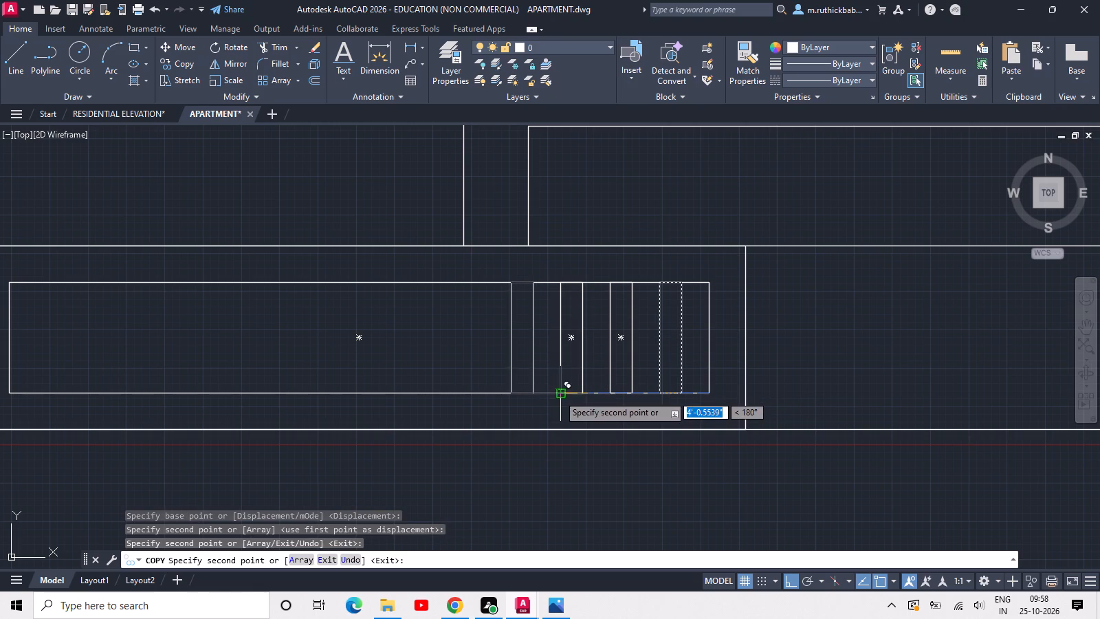
{"action": "left_click", "coordinate": [558, 392]}
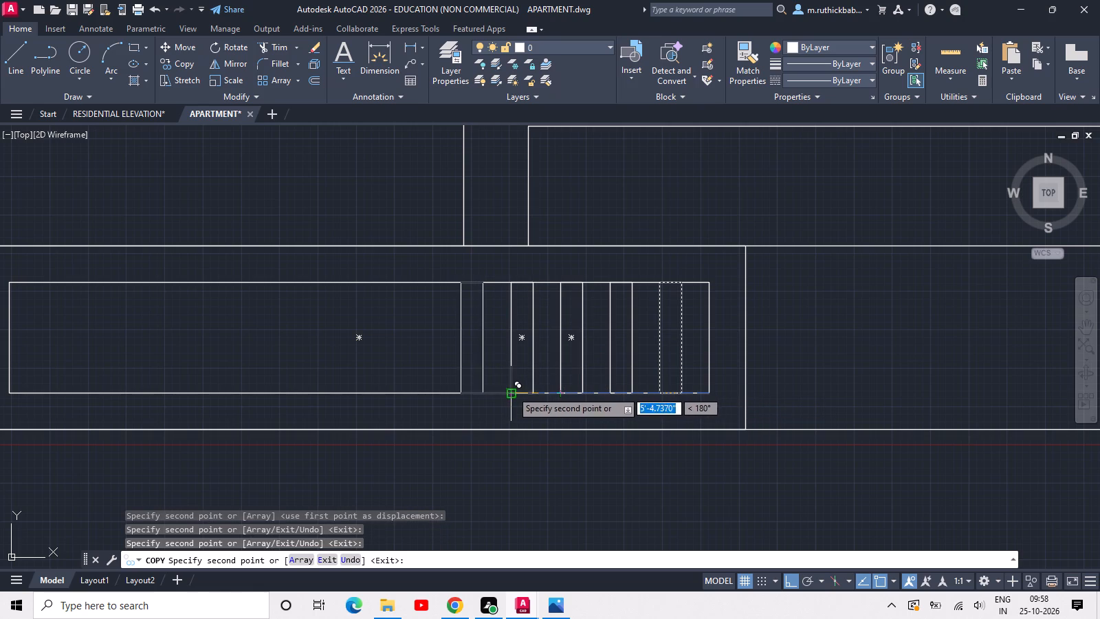
{"action": "left_click", "coordinate": [511, 391]}
{"action": "left_click", "coordinate": [461, 392]}
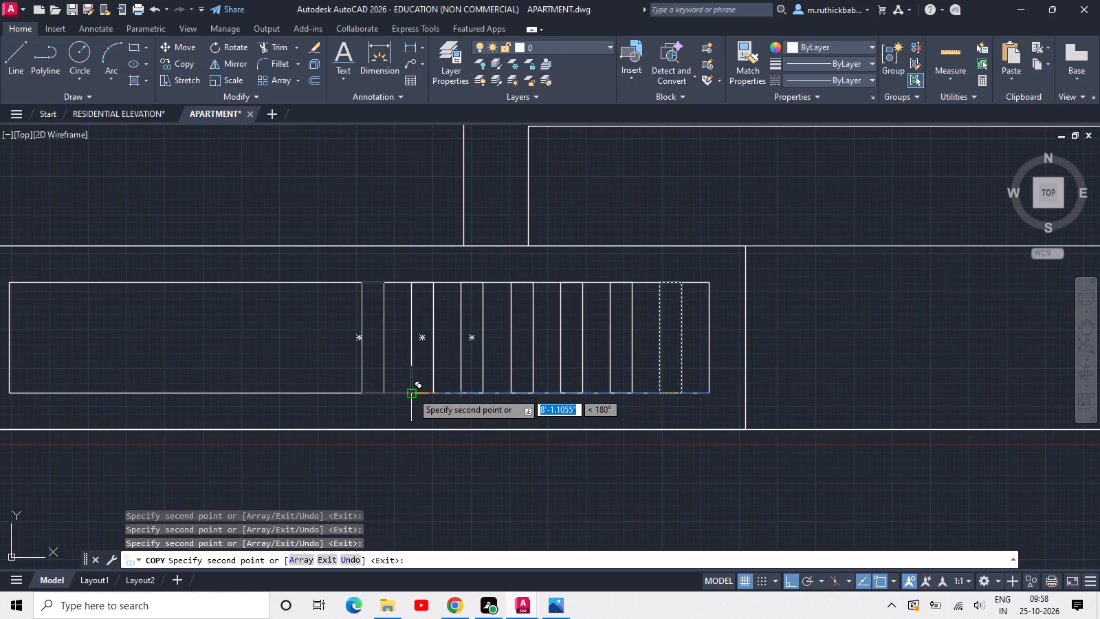
{"action": "left_click", "coordinate": [411, 392]}
{"action": "key", "text": "Escape"}
Save the drawing.
{"action": "scroll", "coordinate": [553, 373], "scroll_direction": "down", "scroll_amount": 2}
{"action": "middle_click_drag", "start_coordinate": [678, 395], "coordinate": [646, 399]}
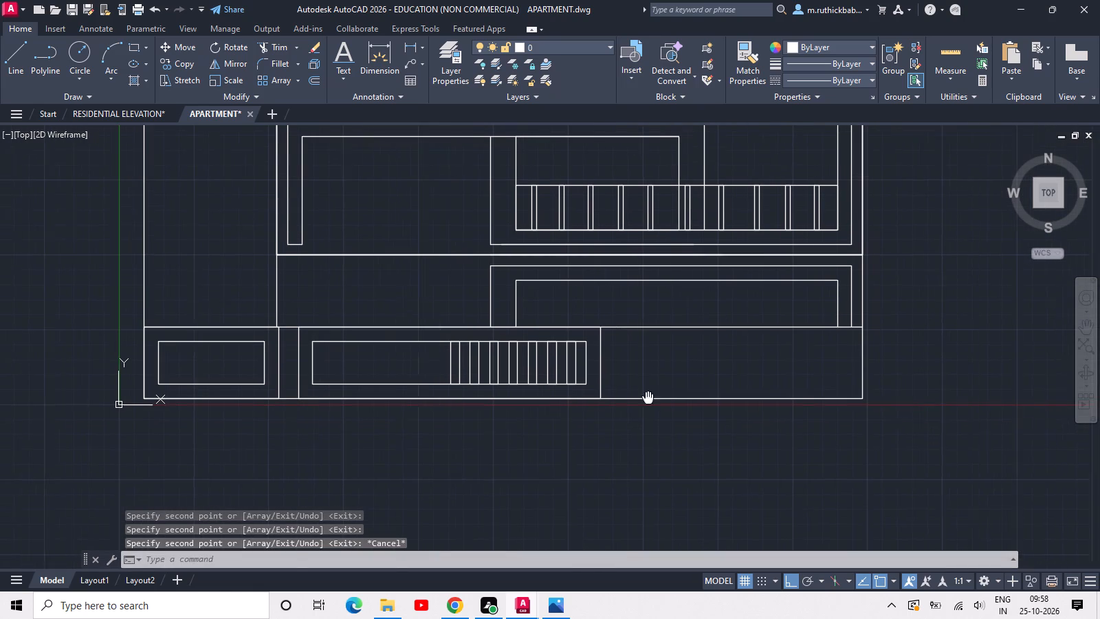
{"action": "middle_click_drag", "start_coordinate": [646, 399], "coordinate": [640, 399]}
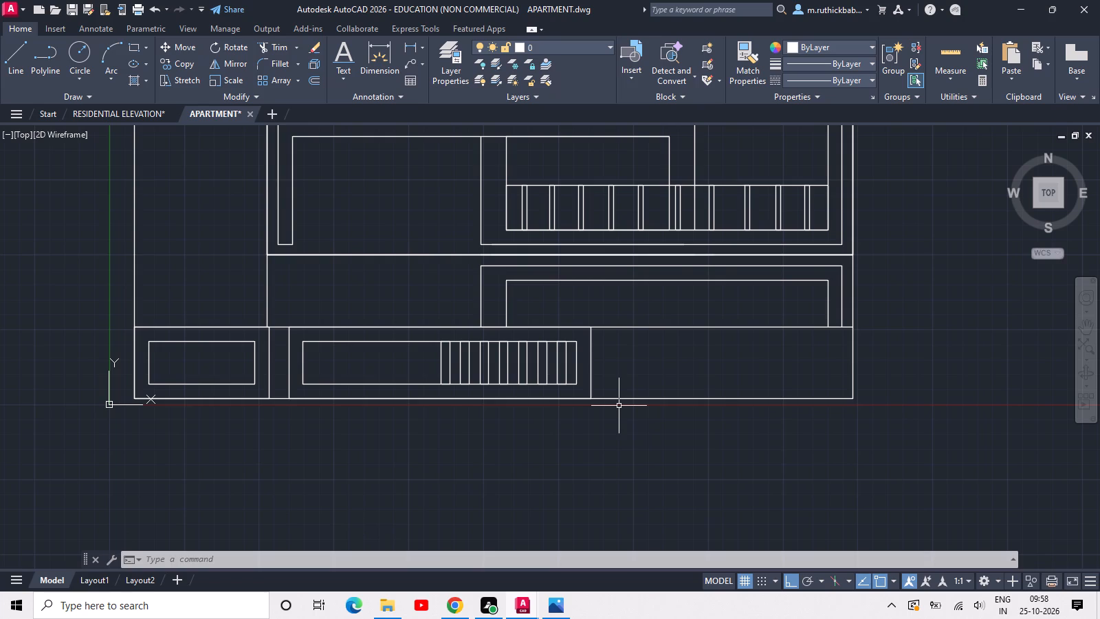
{"action": "scroll", "coordinate": [612, 398], "scroll_direction": "down", "scroll_amount": 3}
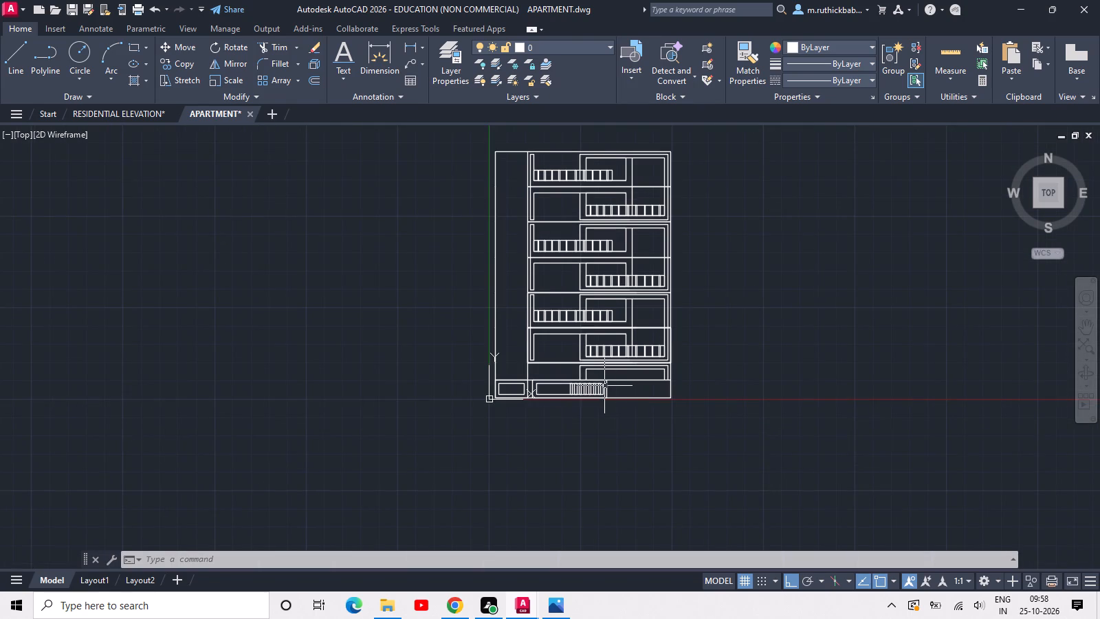
{"action": "middle_click_drag", "start_coordinate": [605, 385], "coordinate": [498, 414]}
{"action": "scroll", "coordinate": [485, 420], "scroll_direction": "up", "scroll_amount": 2}
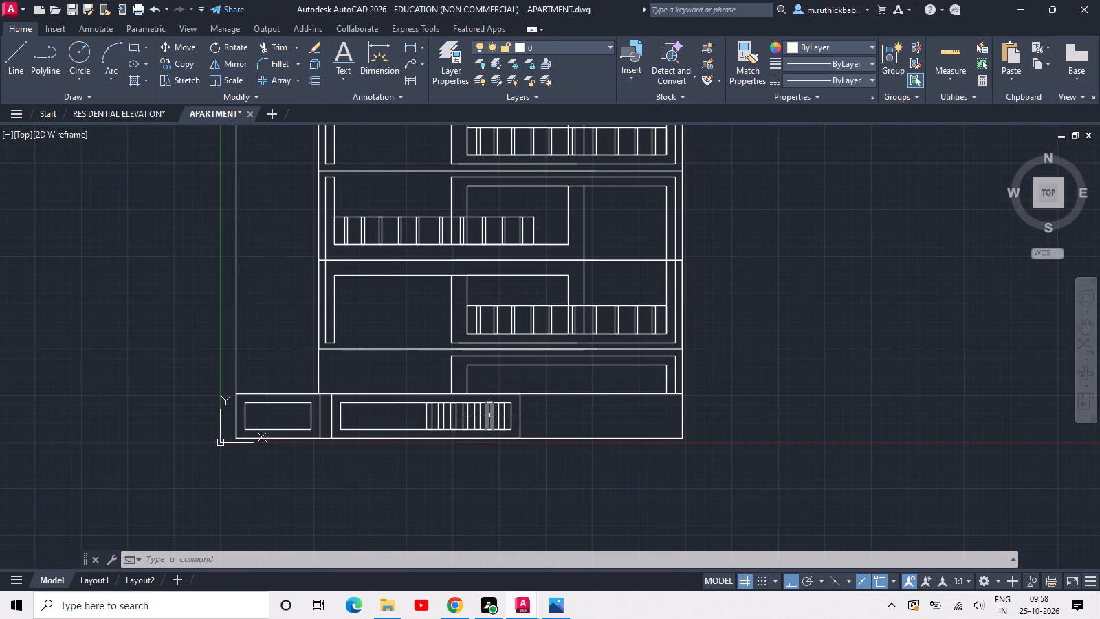
{"action": "key", "text": "ctrl+s"}
{"action": "key", "text": "ctrl+s"}
Draw a window rectangle about 10' wide and 5'-9" high on the floor line of the left bay, in the storey above ground.
{"action": "scroll", "coordinate": [492, 415], "scroll_direction": "down", "scroll_amount": 1}
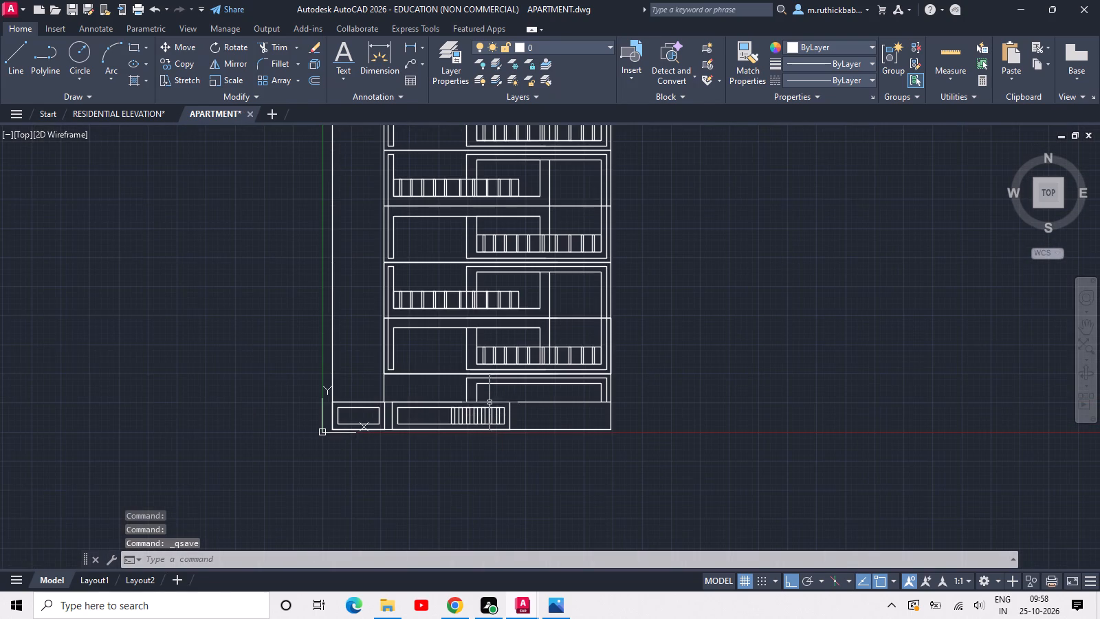
{"action": "middle_click_drag", "start_coordinate": [489, 387], "coordinate": [417, 442]}
{"action": "scroll", "coordinate": [348, 420], "scroll_direction": "up", "scroll_amount": 2}
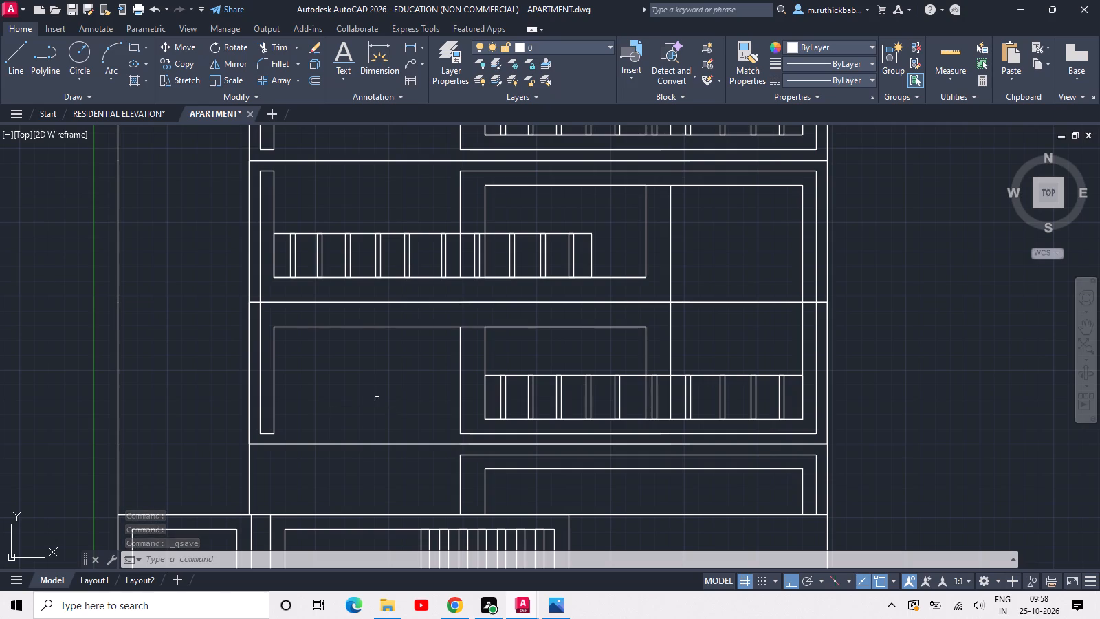
{"action": "scroll", "coordinate": [462, 351], "scroll_direction": "down", "scroll_amount": 1}
{"action": "scroll", "coordinate": [407, 383], "scroll_direction": "up", "scroll_amount": 2}
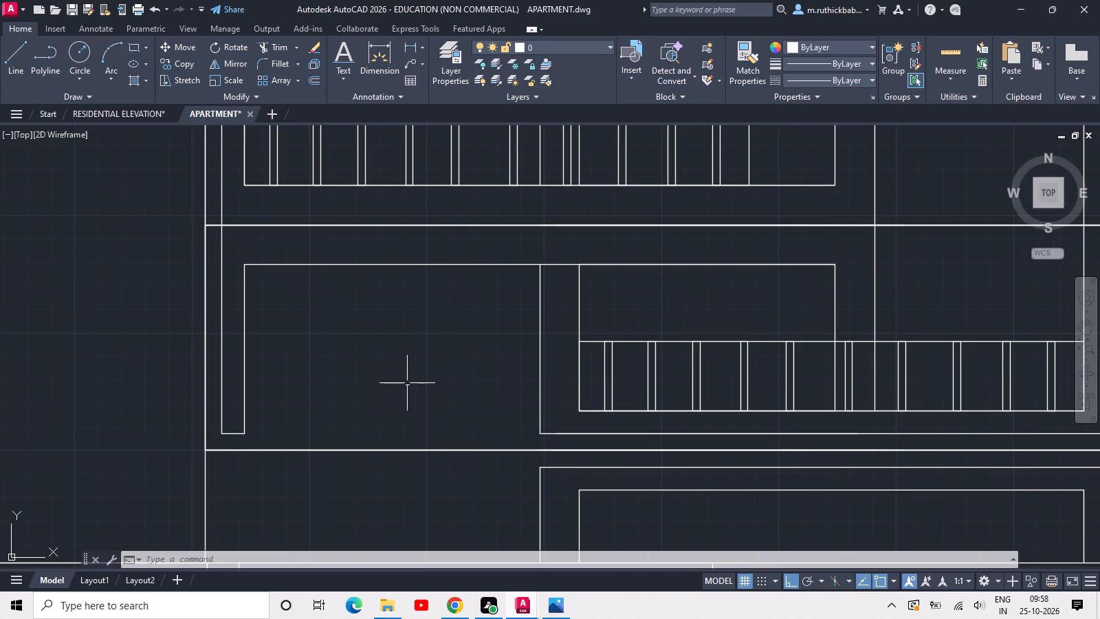
{"action": "type", "text": "REC"}
{"action": "key", "text": "space"}
{"action": "scroll", "coordinate": [393, 395], "scroll_direction": "down", "scroll_amount": 2}
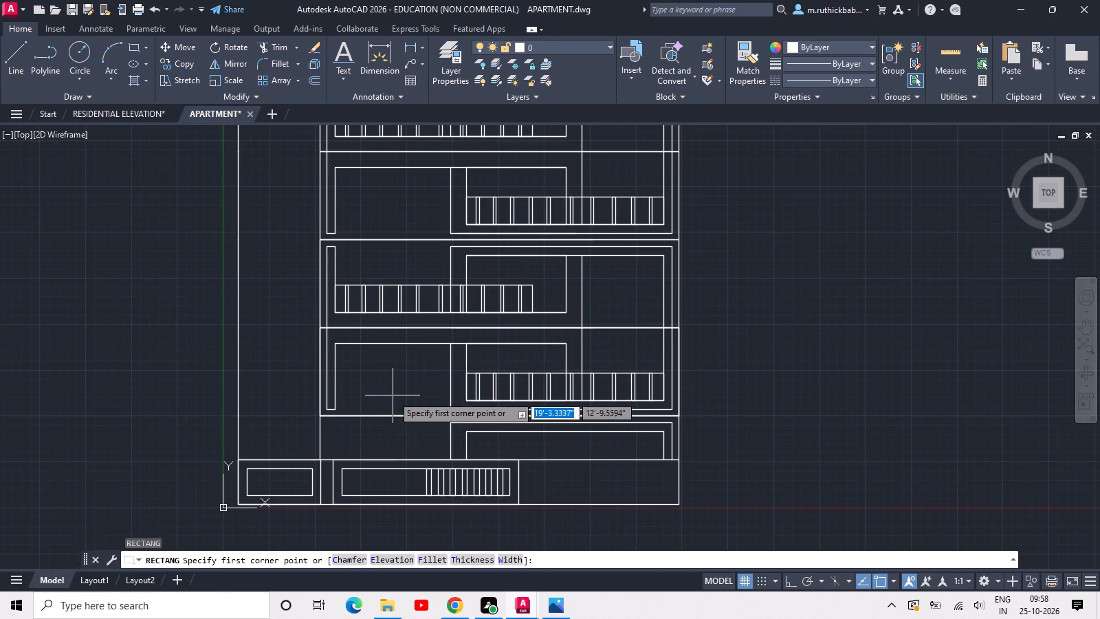
{"action": "scroll", "coordinate": [352, 409], "scroll_direction": "up", "scroll_amount": 4}
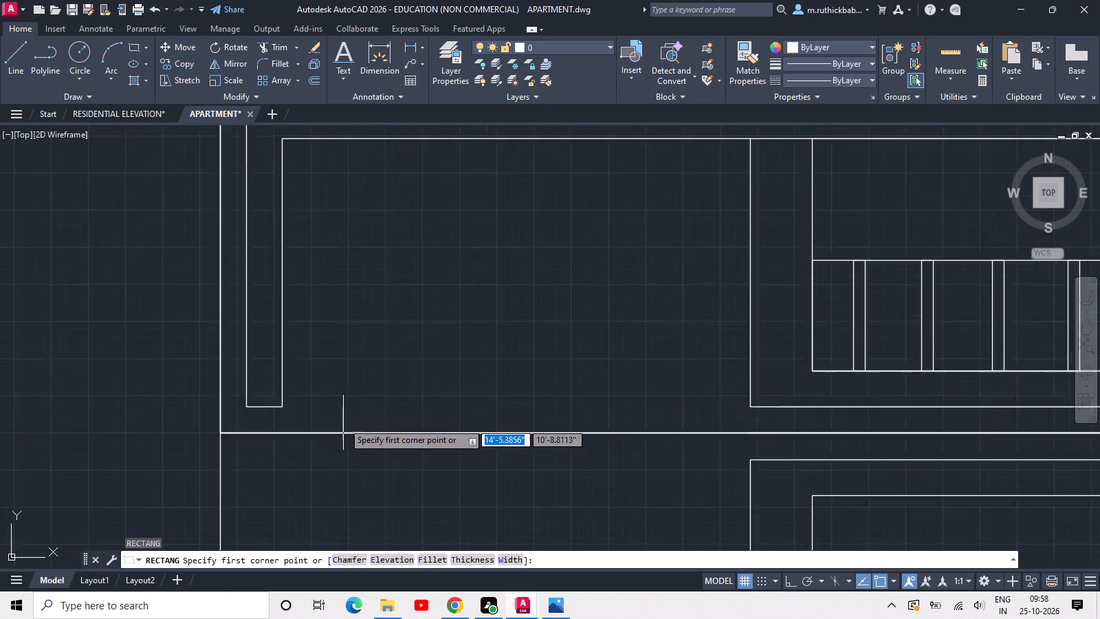
{"action": "left_click", "coordinate": [288, 442]}
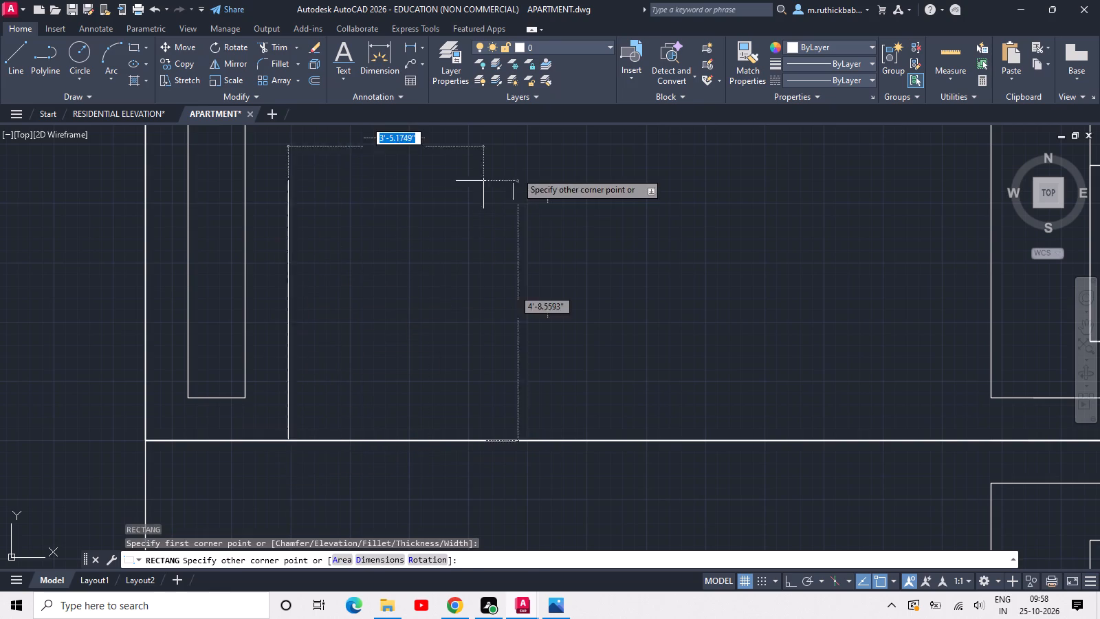
{"action": "middle_click_drag", "start_coordinate": [524, 169], "coordinate": [535, 184]}
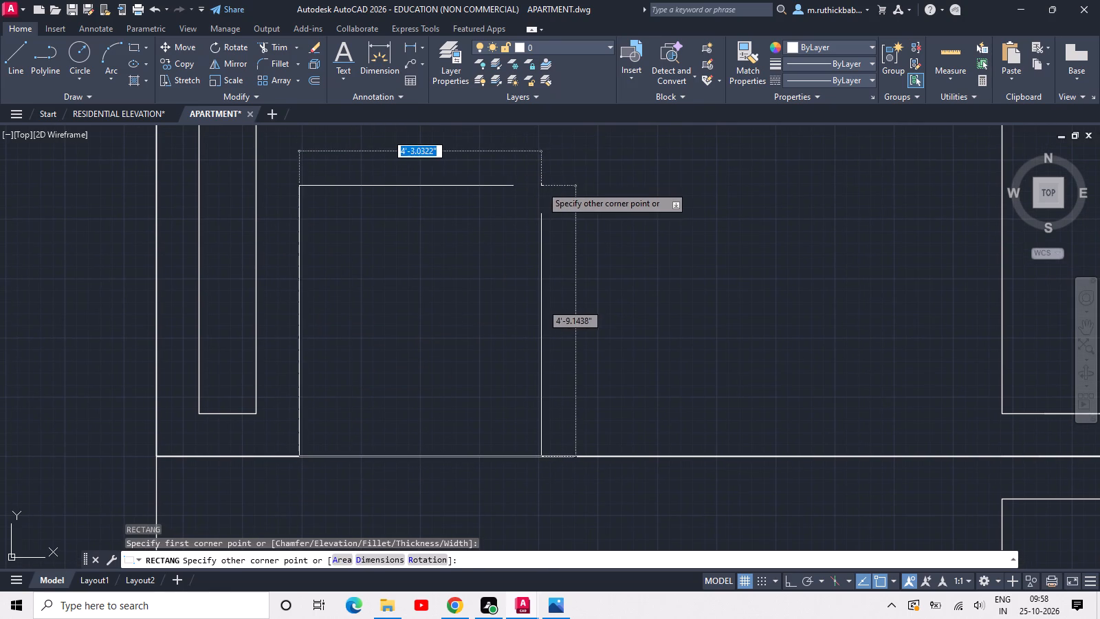
{"action": "middle_click_drag", "start_coordinate": [836, 148], "coordinate": [743, 228]}
{"action": "left_click", "coordinate": [770, 210]}
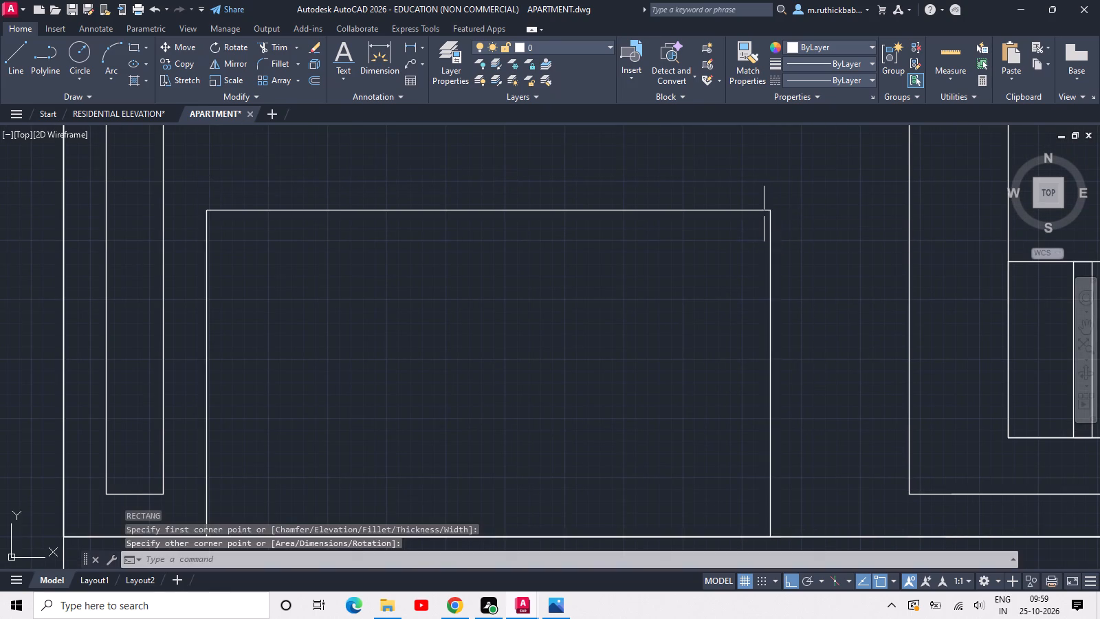
Offset the new window rectangle 4" inward.
{"action": "scroll", "coordinate": [763, 217], "scroll_direction": "down", "scroll_amount": 2}
{"action": "key", "text": "o"}
{"action": "type", "text": "FF 4"}
{"action": "key", "text": "space"}
{"action": "left_click", "coordinate": [762, 217]}
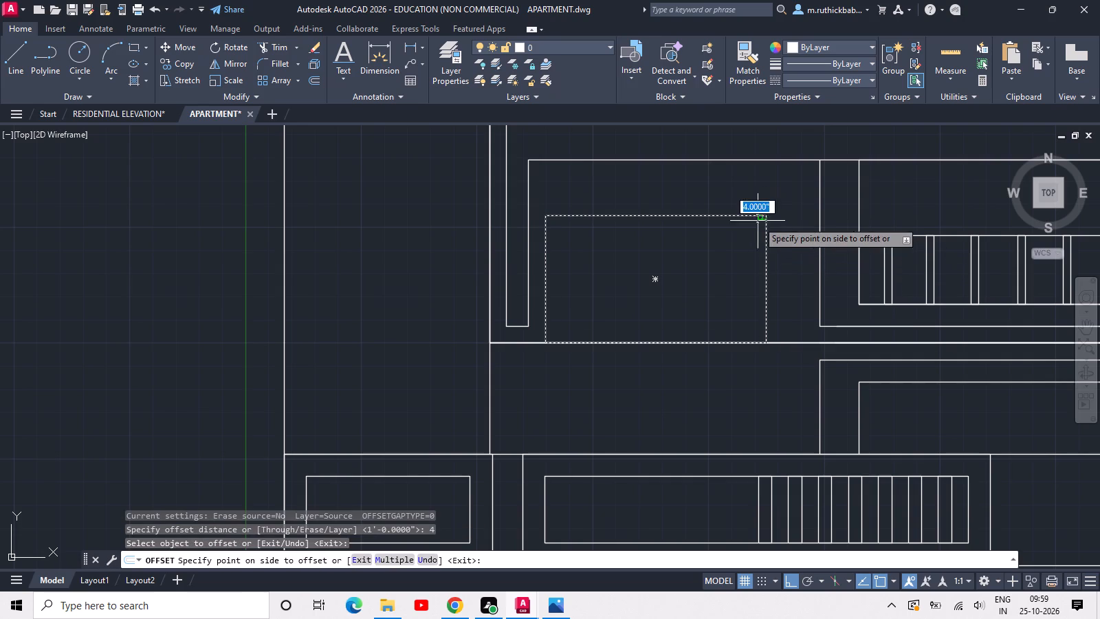
{"action": "left_click", "coordinate": [748, 235]}
{"action": "key", "text": "Escape"}
Draw a vertical line joining the top and bottom midpoints of the inner window rectangle.
{"action": "scroll", "coordinate": [693, 259], "scroll_direction": "up", "scroll_amount": 1}
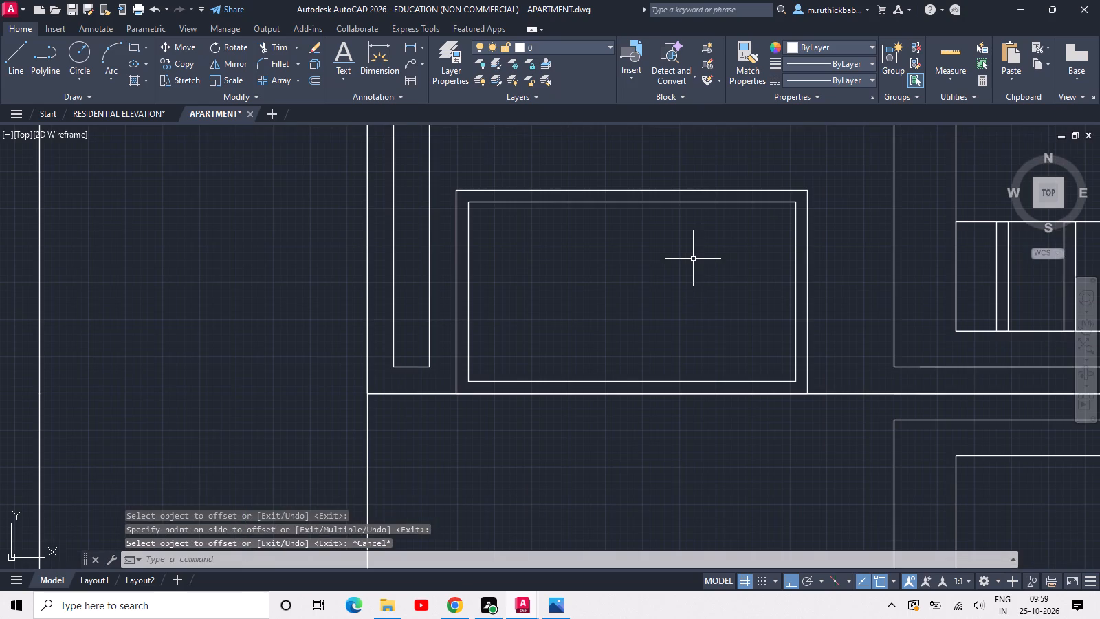
{"action": "type", "text": "L"}
{"action": "key", "text": "space"}
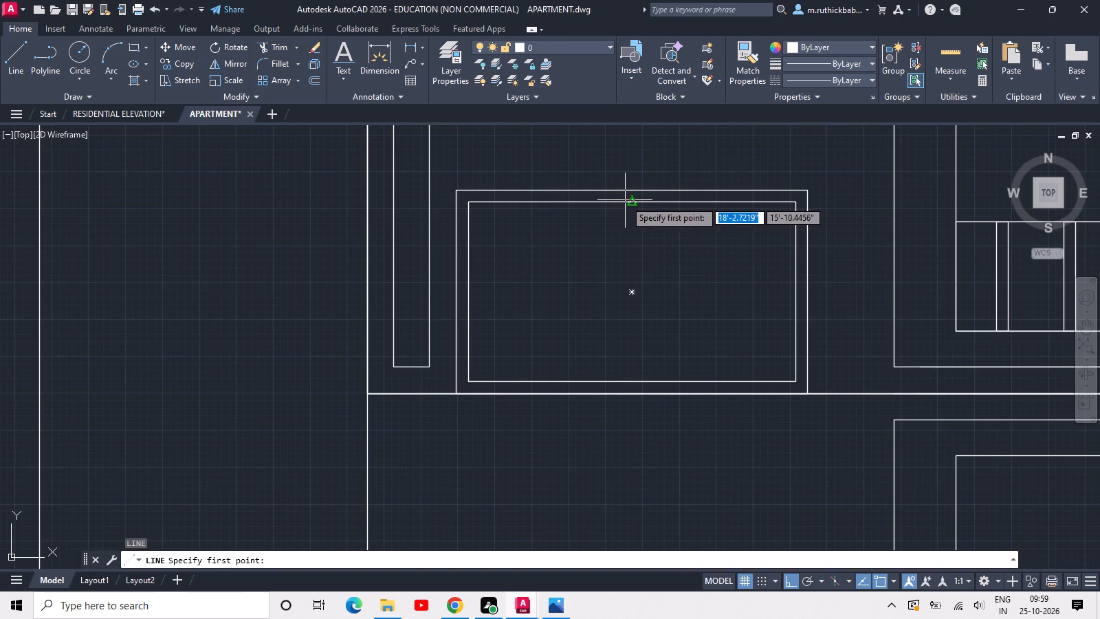
{"action": "left_click", "coordinate": [629, 200]}
{"action": "left_click", "coordinate": [630, 379]}
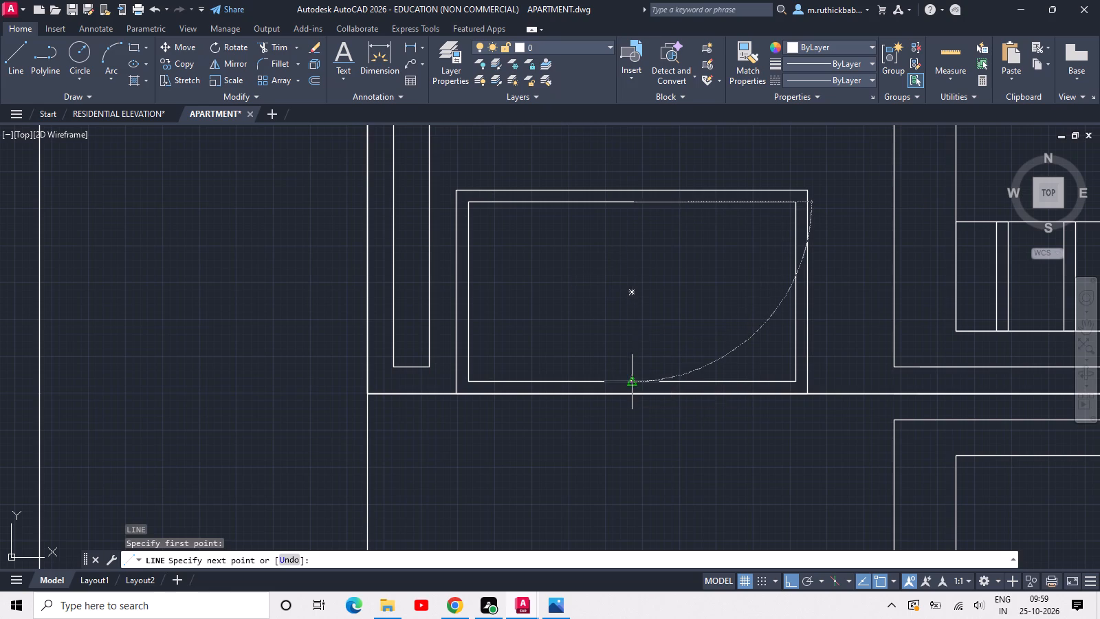
{"action": "key", "text": "Escape"}
Copy the window's vertical centre line about 3" to the right to form a mullion.
{"action": "key", "text": "c"}
{"action": "key", "text": "o"}
{"action": "key", "text": "space"}
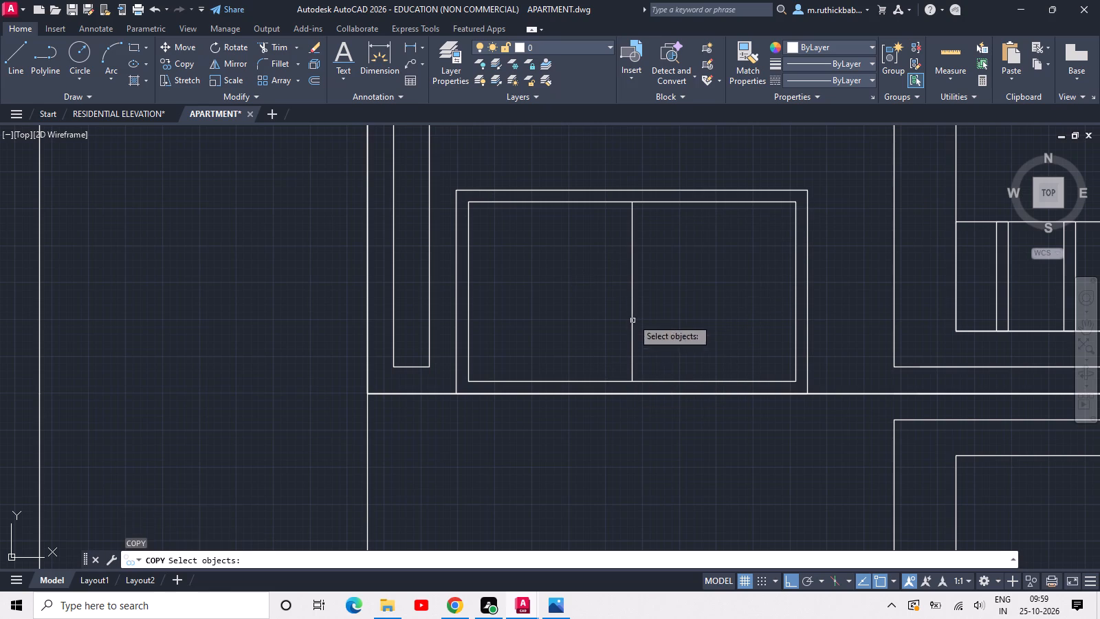
{"action": "left_click", "coordinate": [633, 318]}
{"action": "key", "text": "space"}
{"action": "left_click", "coordinate": [636, 383]}
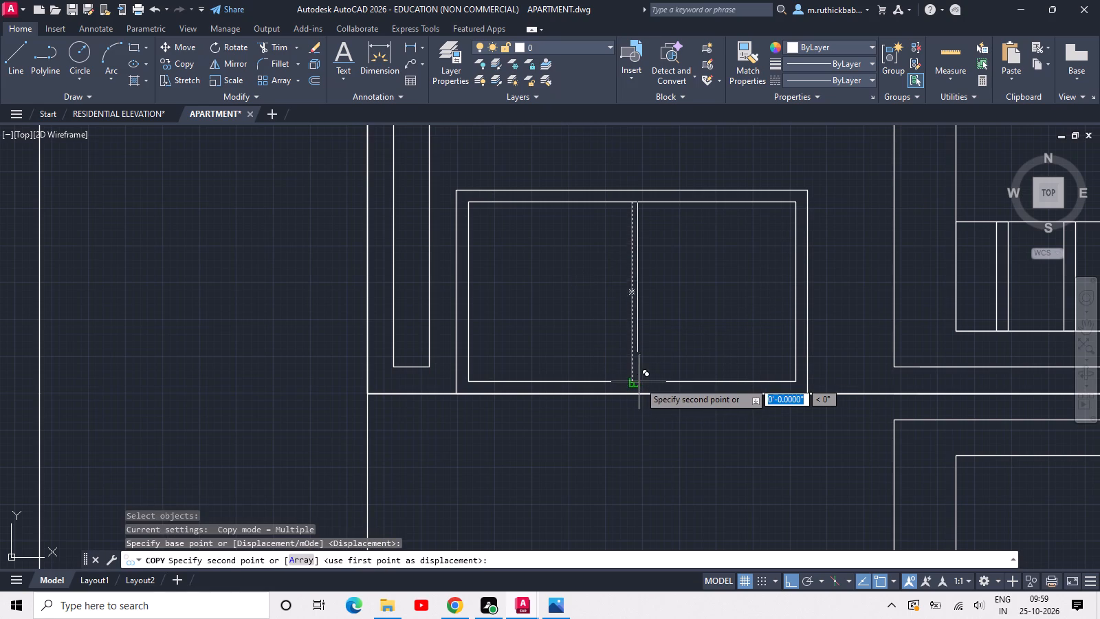
{"action": "left_click", "coordinate": [641, 382]}
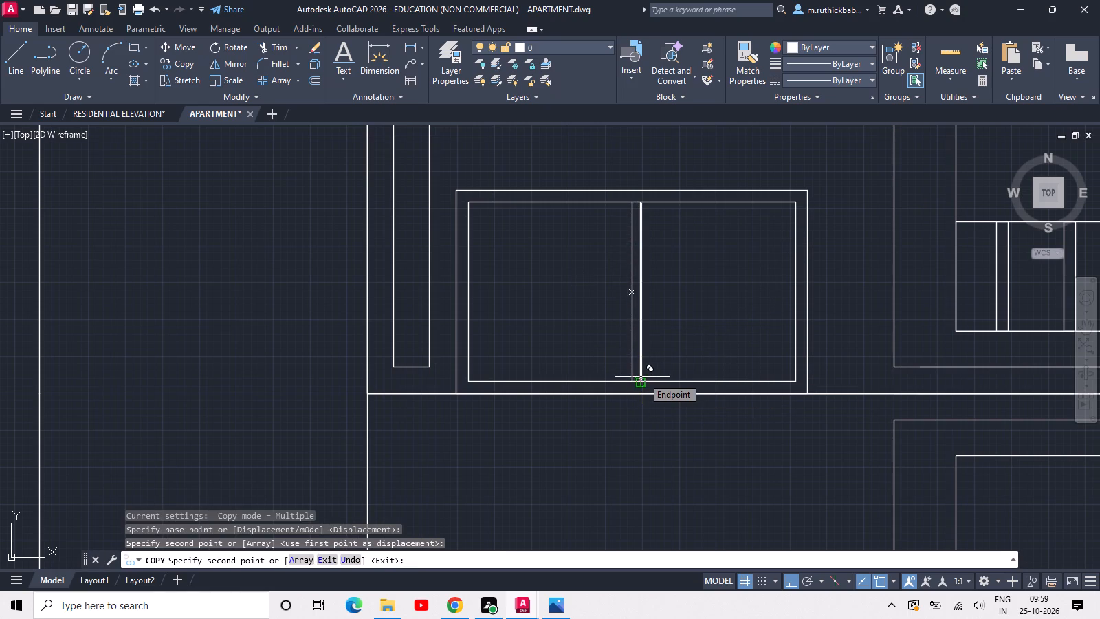
{"action": "key", "text": "Escape"}
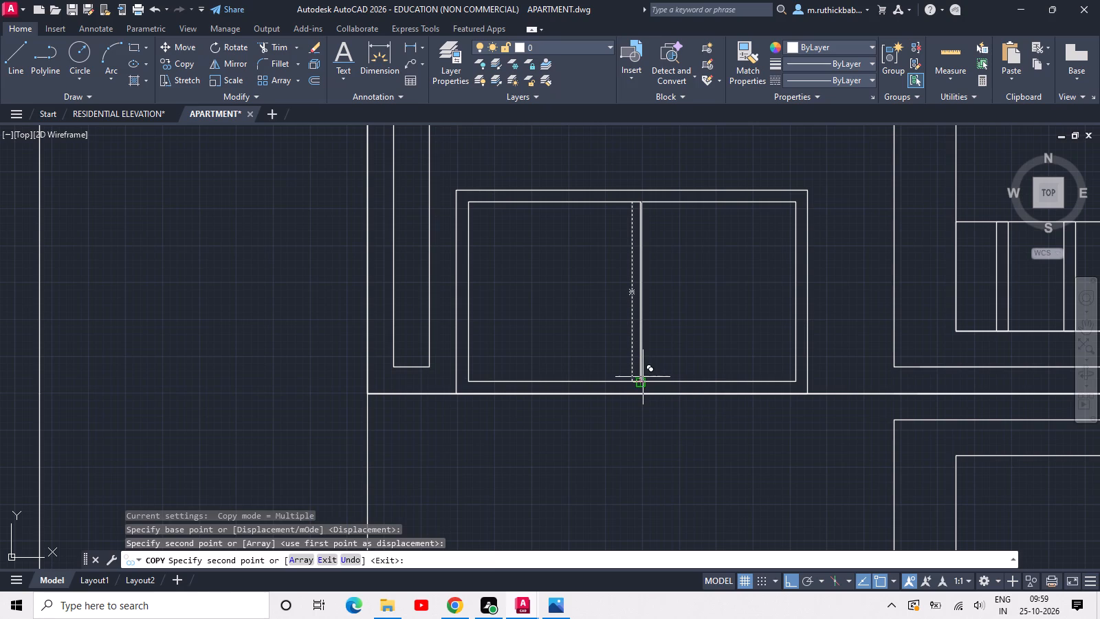
Copy the pair of mullion lines once to each side, about 2'-4" from the centre mullion, dividing the window into four panes.
{"action": "left_click_drag", "start_coordinate": [655, 314], "coordinate": [644, 313]}
{"action": "left_click", "coordinate": [547, 324]}
{"action": "type", "text": "CO"}
{"action": "key", "text": "space"}
{"action": "left_click", "coordinate": [643, 385]}
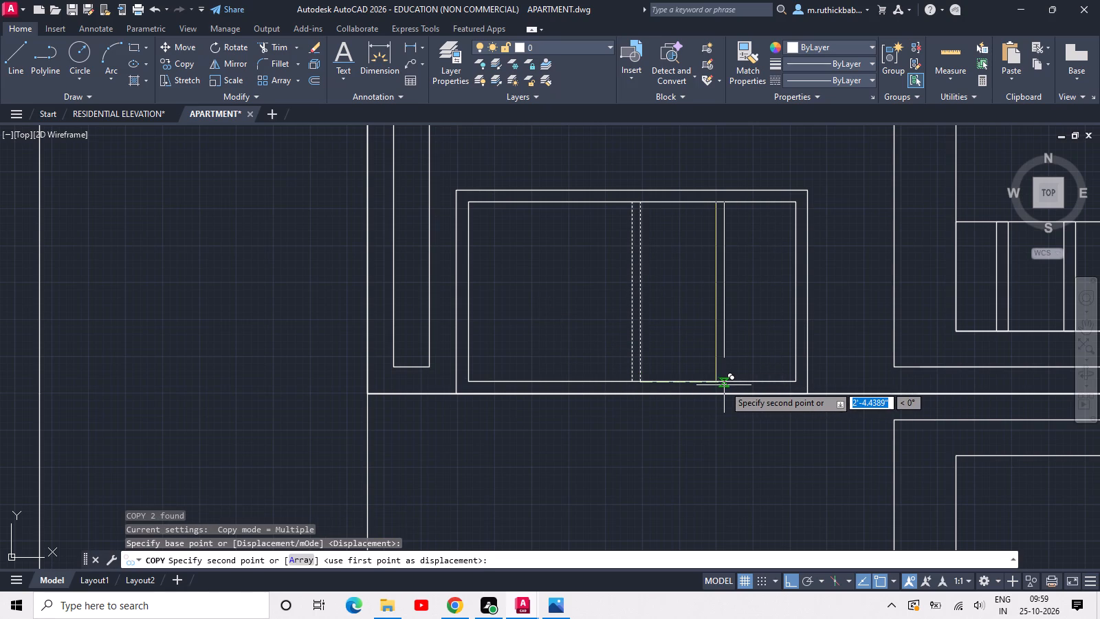
{"action": "left_click", "coordinate": [722, 385]}
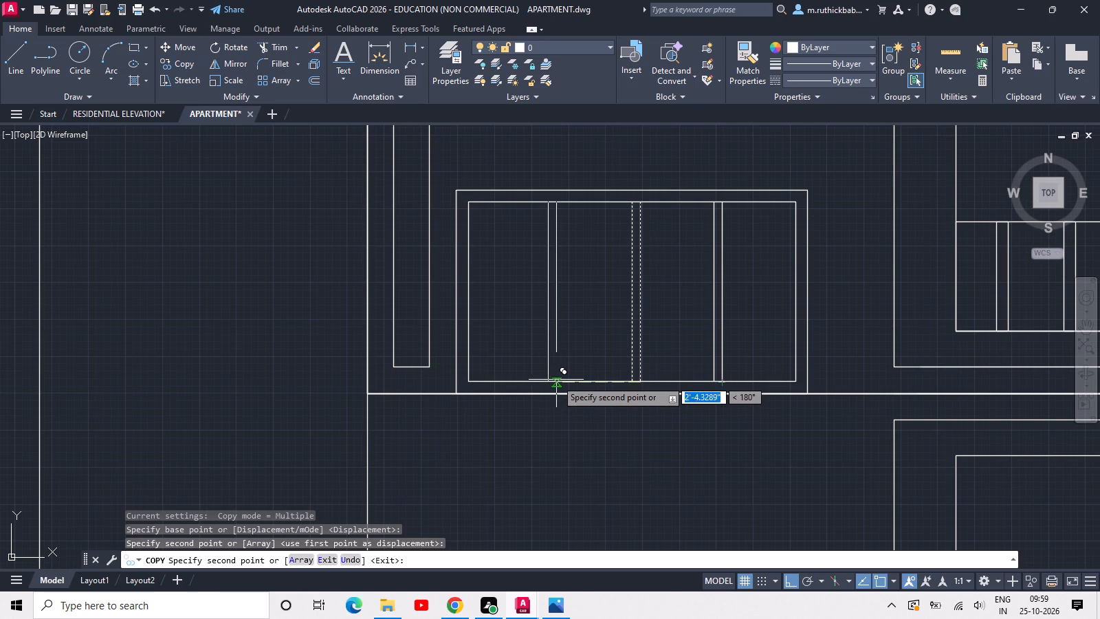
{"action": "left_click", "coordinate": [555, 386]}
{"action": "key", "text": "Escape"}
Copy the complete four-pane window up to the same position in the two matching storeys above.
{"action": "scroll", "coordinate": [626, 358], "scroll_direction": "down", "scroll_amount": 2}
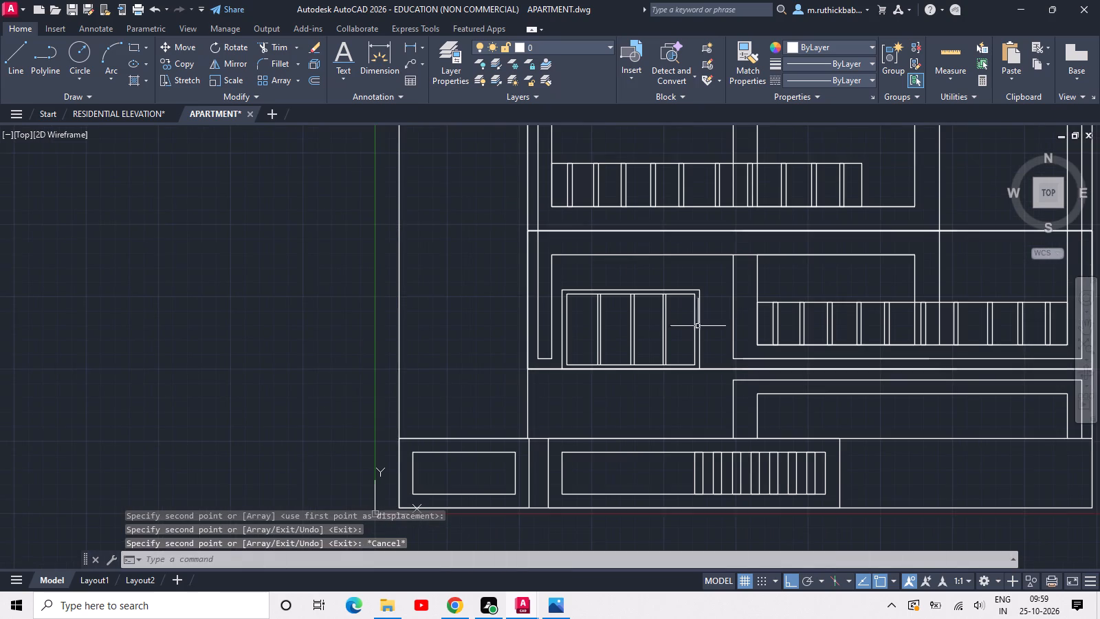
{"action": "middle_click_drag", "start_coordinate": [712, 316], "coordinate": [659, 368]}
{"action": "left_click_drag", "start_coordinate": [657, 317], "coordinate": [655, 329]}
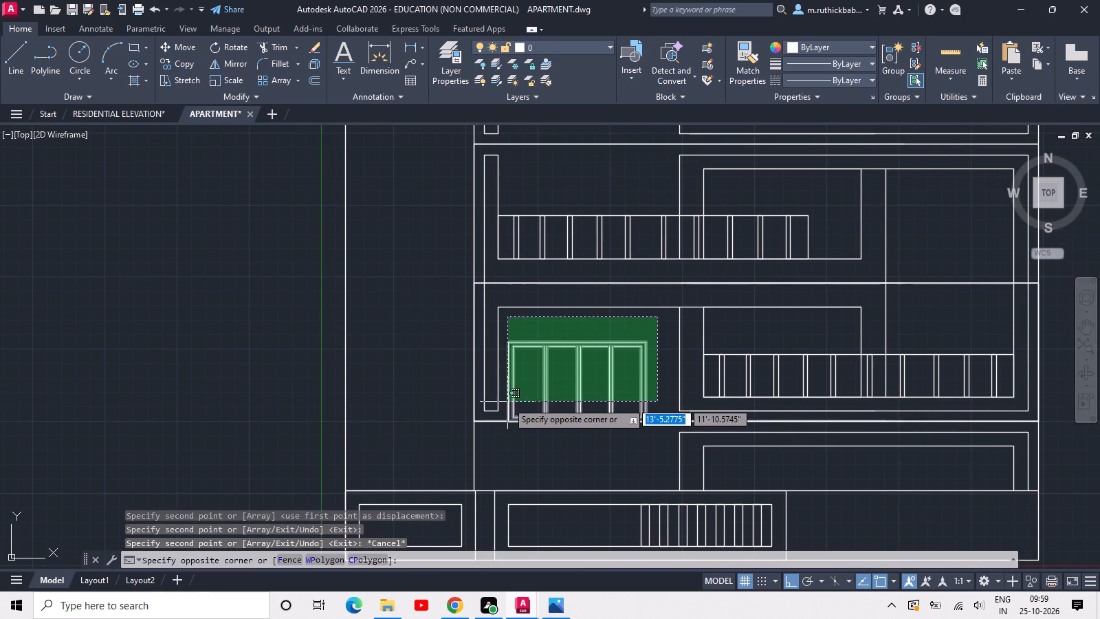
{"action": "left_click", "coordinate": [502, 403]}
{"action": "key", "text": "c"}
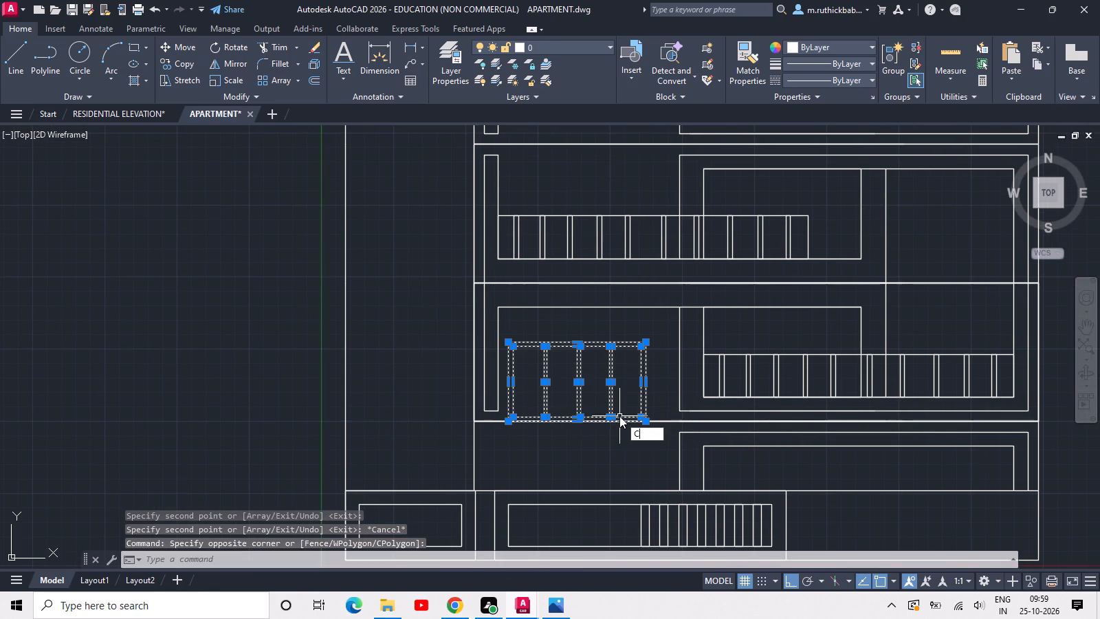
{"action": "key", "text": "o"}
{"action": "key", "text": "space"}
{"action": "left_click", "coordinate": [474, 422]}
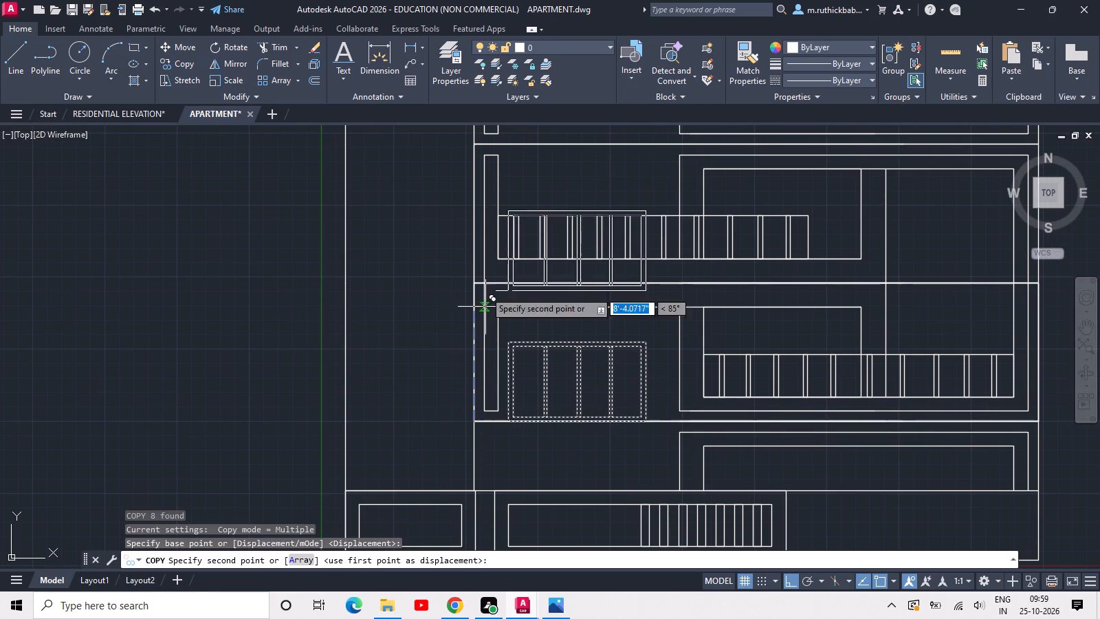
{"action": "middle_click_drag", "start_coordinate": [476, 280], "coordinate": [525, 499]}
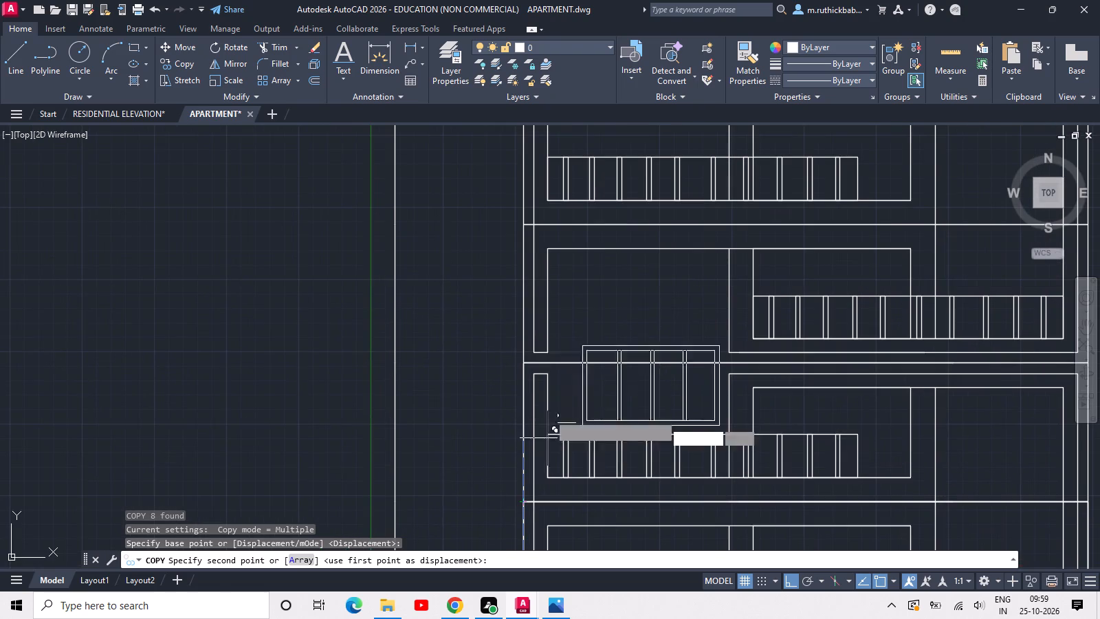
{"action": "left_click", "coordinate": [526, 363]}
{"action": "middle_click_drag", "start_coordinate": [526, 331], "coordinate": [557, 556]}
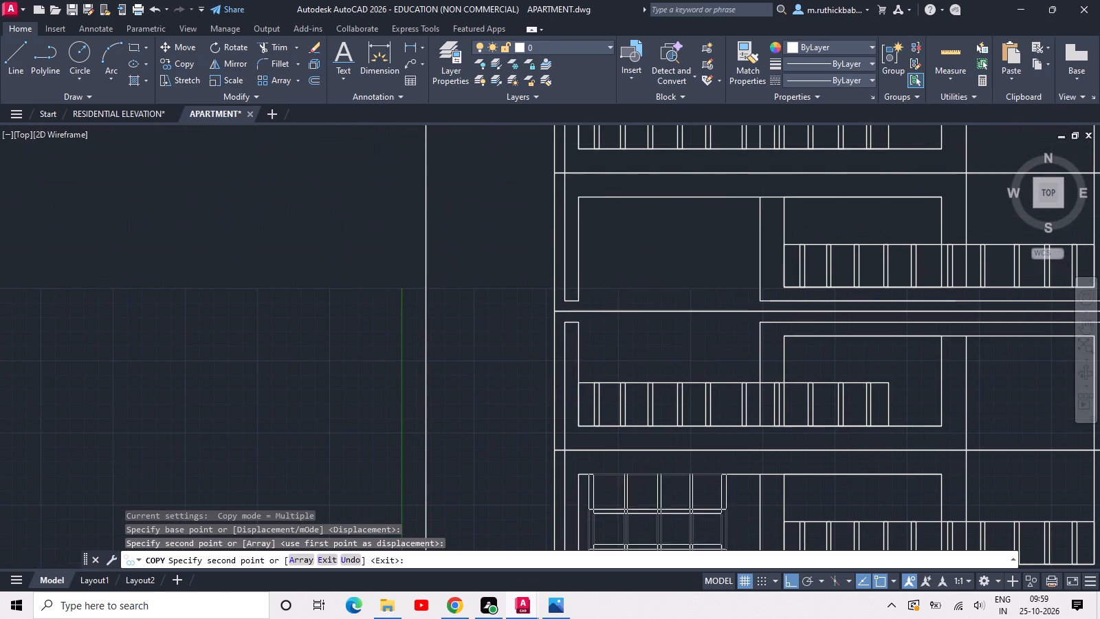
{"action": "left_click", "coordinate": [558, 310]}
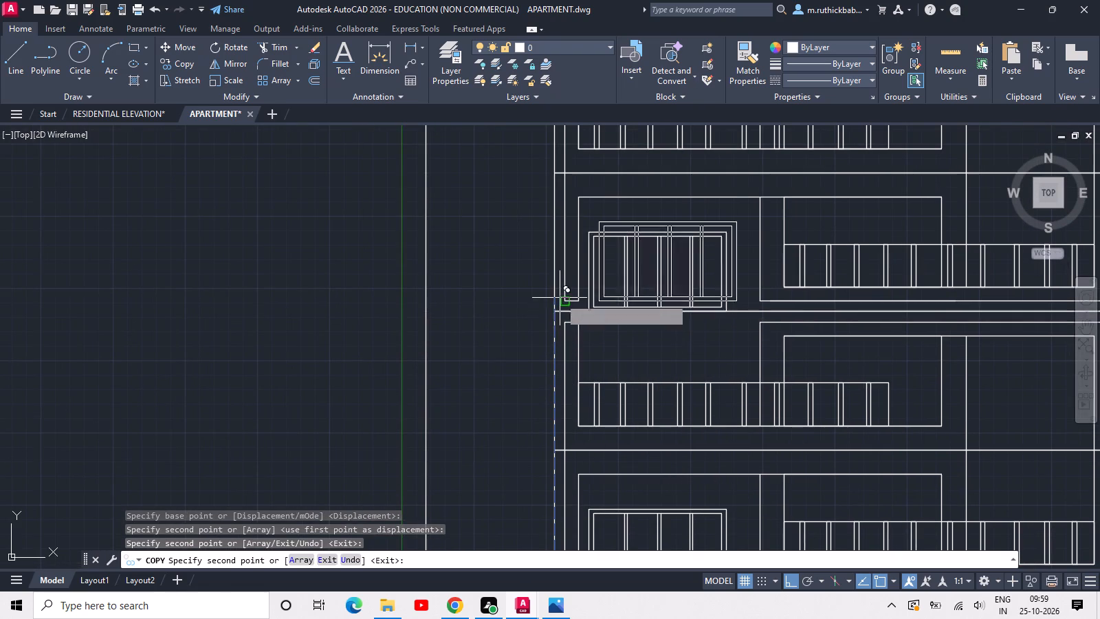
{"action": "middle_click_drag", "start_coordinate": [560, 297], "coordinate": [516, 431]}
{"action": "key", "text": "Escape"}
{"action": "scroll", "coordinate": [564, 327], "scroll_direction": "down", "scroll_amount": 2}
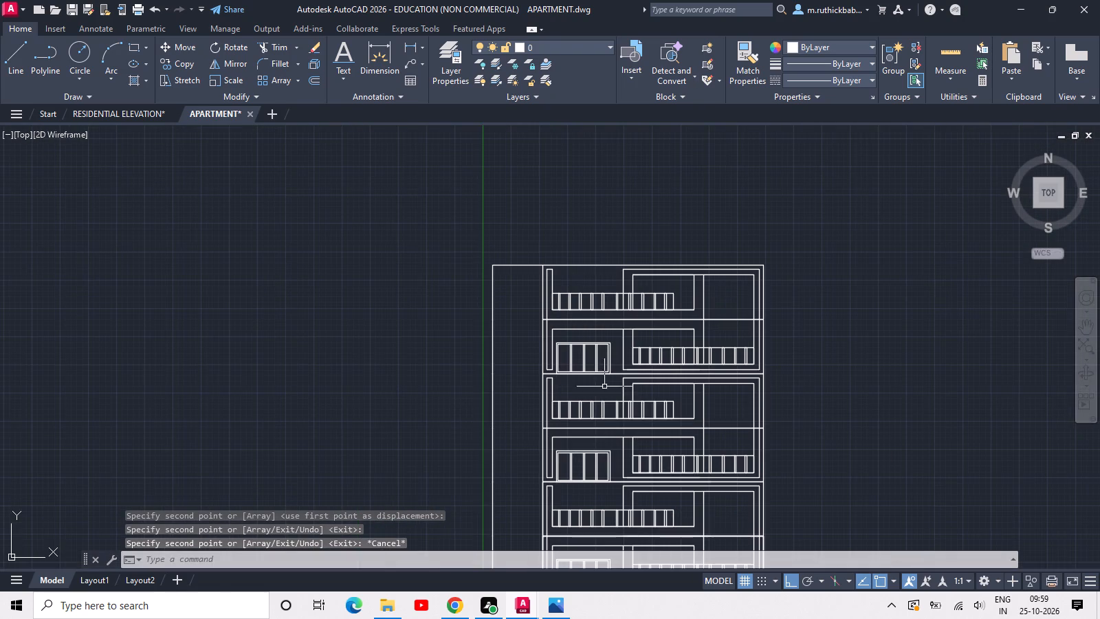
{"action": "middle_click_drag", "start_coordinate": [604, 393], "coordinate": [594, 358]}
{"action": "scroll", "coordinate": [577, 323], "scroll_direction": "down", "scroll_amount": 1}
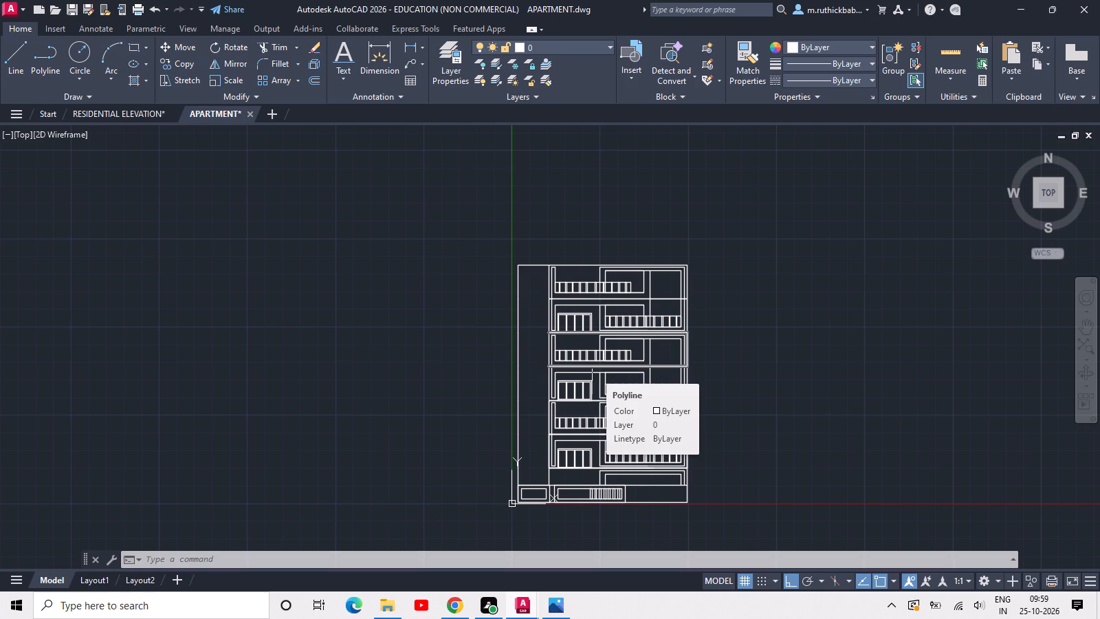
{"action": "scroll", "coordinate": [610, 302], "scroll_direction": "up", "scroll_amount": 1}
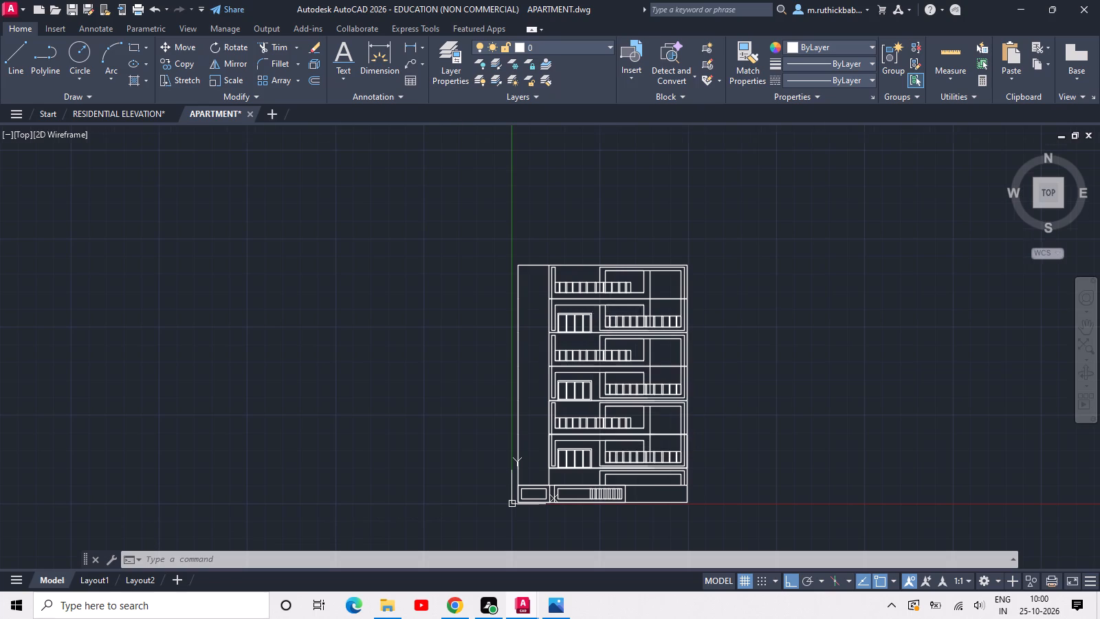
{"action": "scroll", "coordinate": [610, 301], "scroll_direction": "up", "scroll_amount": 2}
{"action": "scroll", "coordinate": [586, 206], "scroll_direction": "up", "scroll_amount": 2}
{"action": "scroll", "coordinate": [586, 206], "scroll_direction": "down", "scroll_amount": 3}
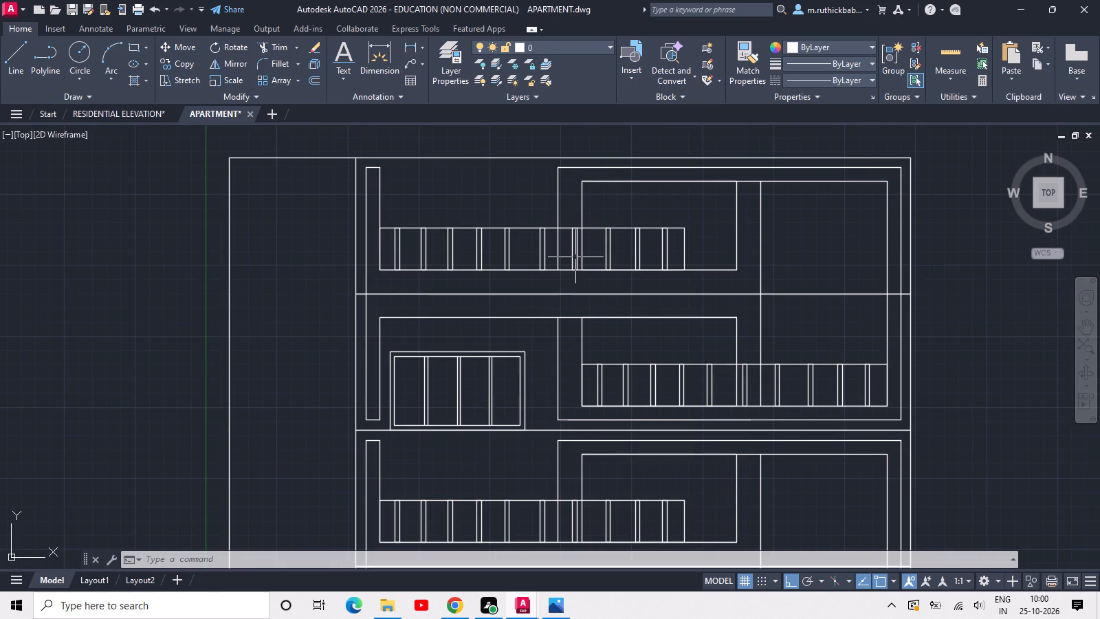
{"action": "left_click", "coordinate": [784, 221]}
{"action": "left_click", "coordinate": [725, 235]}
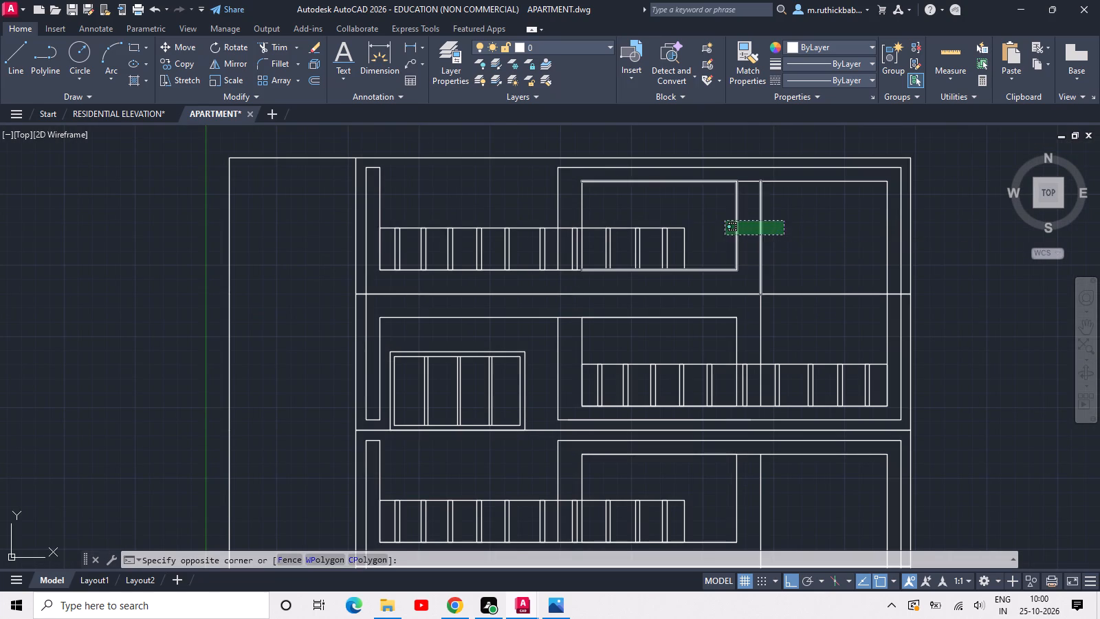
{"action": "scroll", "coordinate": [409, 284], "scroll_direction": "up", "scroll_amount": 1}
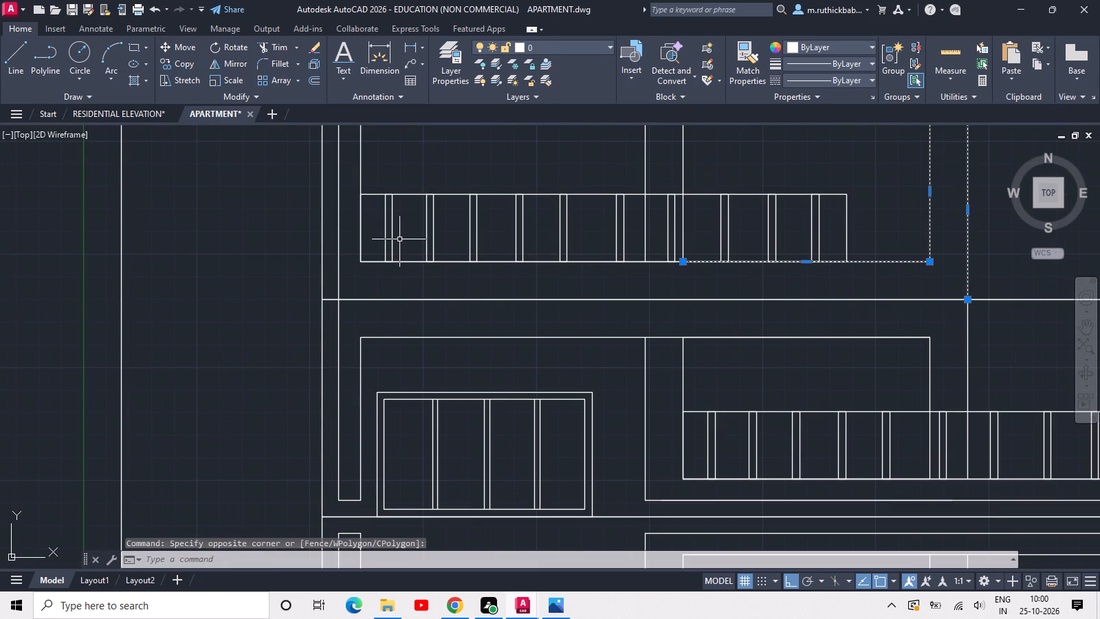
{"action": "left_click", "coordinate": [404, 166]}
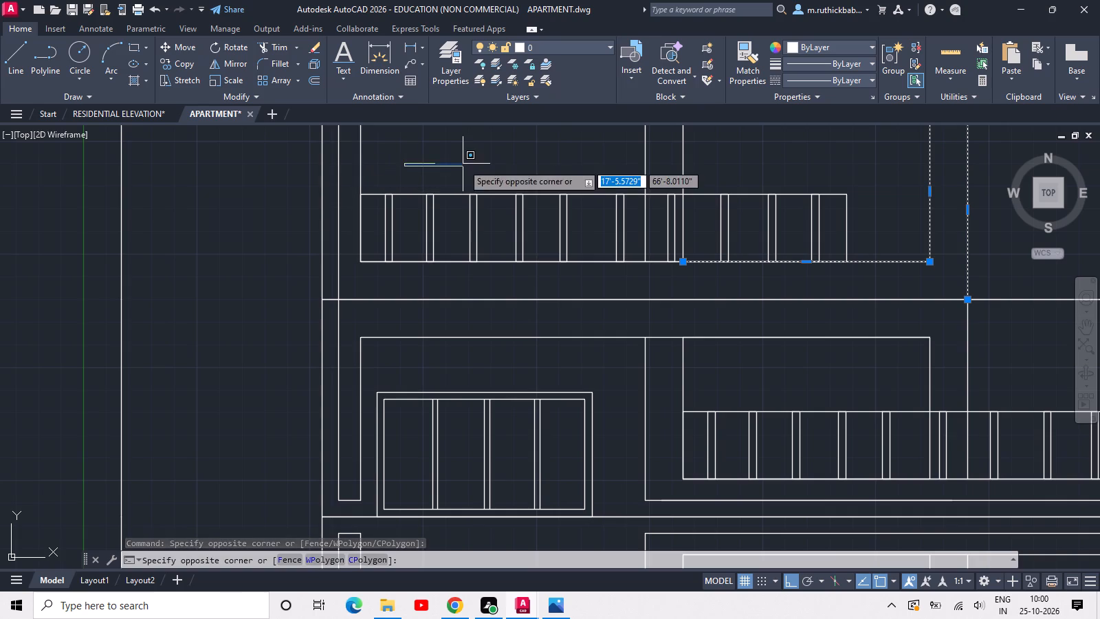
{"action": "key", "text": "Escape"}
Draw a rooftop rectangle about 28'-7" wide and 7' high on the roof line, starting in line with the left wall strip's outer edge.
{"action": "middle_click_drag", "start_coordinate": [465, 164], "coordinate": [465, 329]}
{"action": "scroll", "coordinate": [464, 275], "scroll_direction": "down", "scroll_amount": 2}
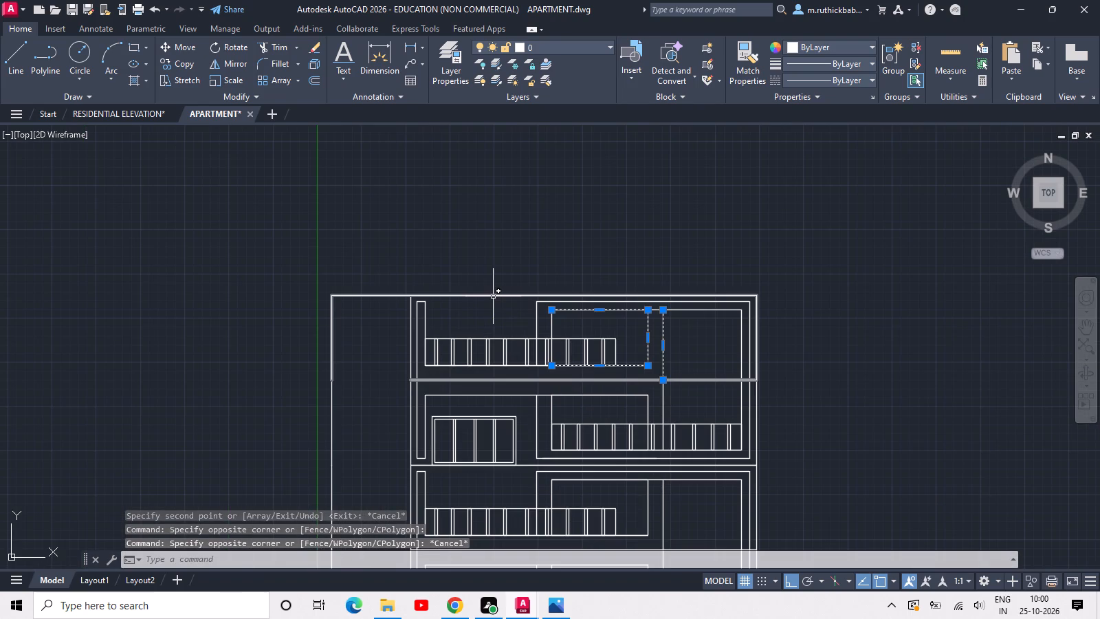
{"action": "type", "text": "REC"}
{"action": "key", "text": "space"}
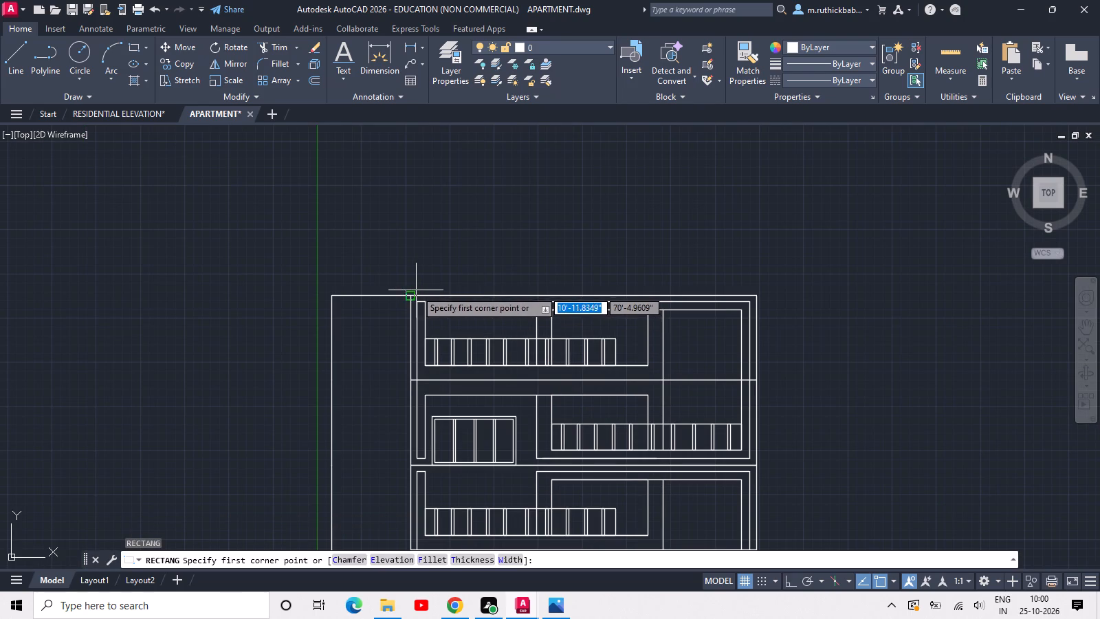
{"action": "scroll", "coordinate": [415, 291], "scroll_direction": "up", "scroll_amount": 3}
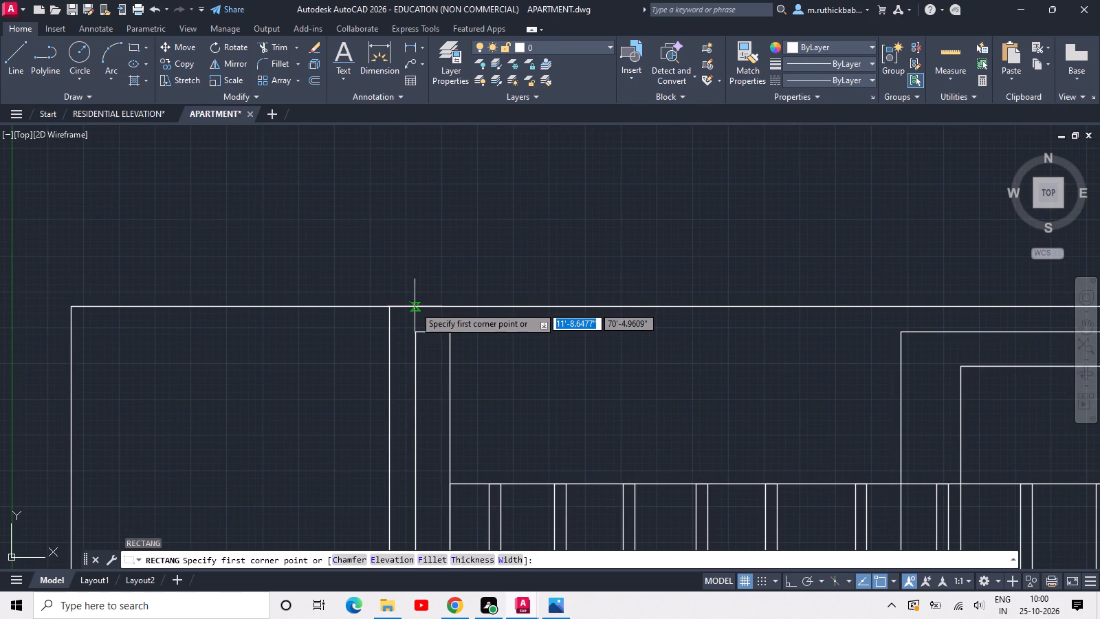
{"action": "left_click_drag", "start_coordinate": [415, 306], "coordinate": [421, 295]}
{"action": "middle_click_drag", "start_coordinate": [495, 150], "coordinate": [451, 208]}
{"action": "scroll", "coordinate": [802, 163], "scroll_direction": "down", "scroll_amount": 1}
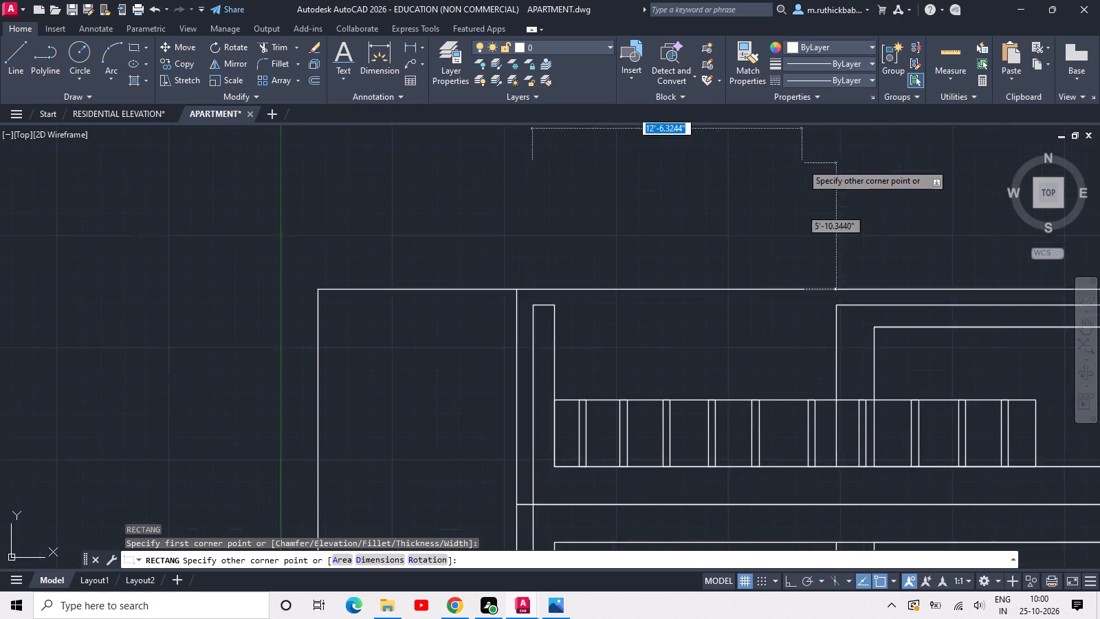
{"action": "scroll", "coordinate": [802, 163], "scroll_direction": "down", "scroll_amount": 1}
{"action": "middle_click_drag", "start_coordinate": [819, 163], "coordinate": [705, 230]}
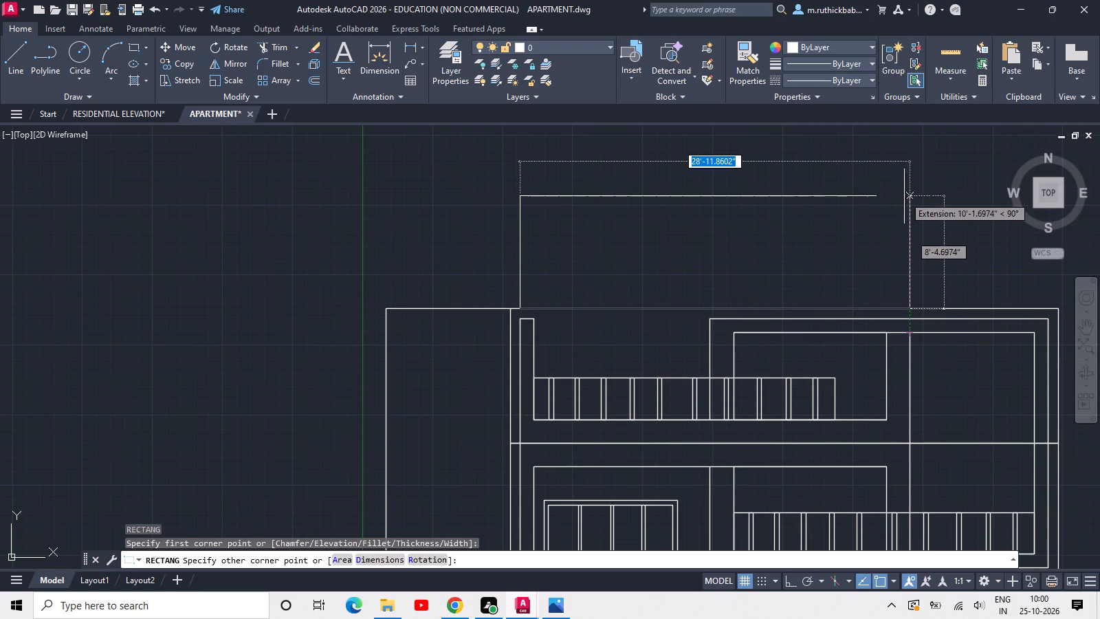
{"action": "key", "text": "Tab"}
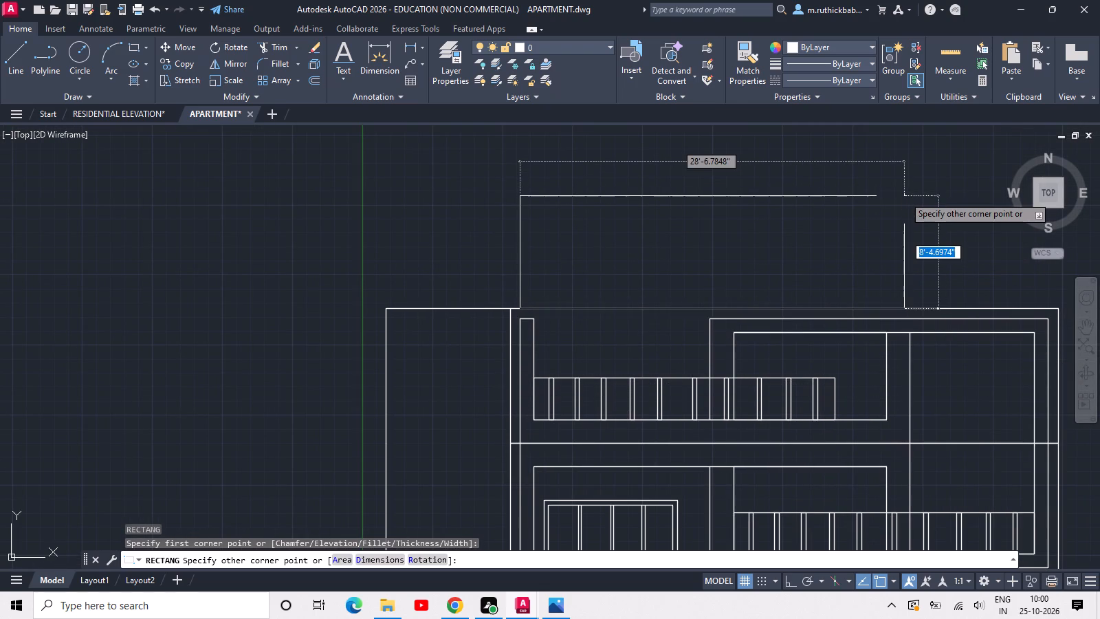
{"action": "type", "text": "7'"}
{"action": "key", "text": "Return"}
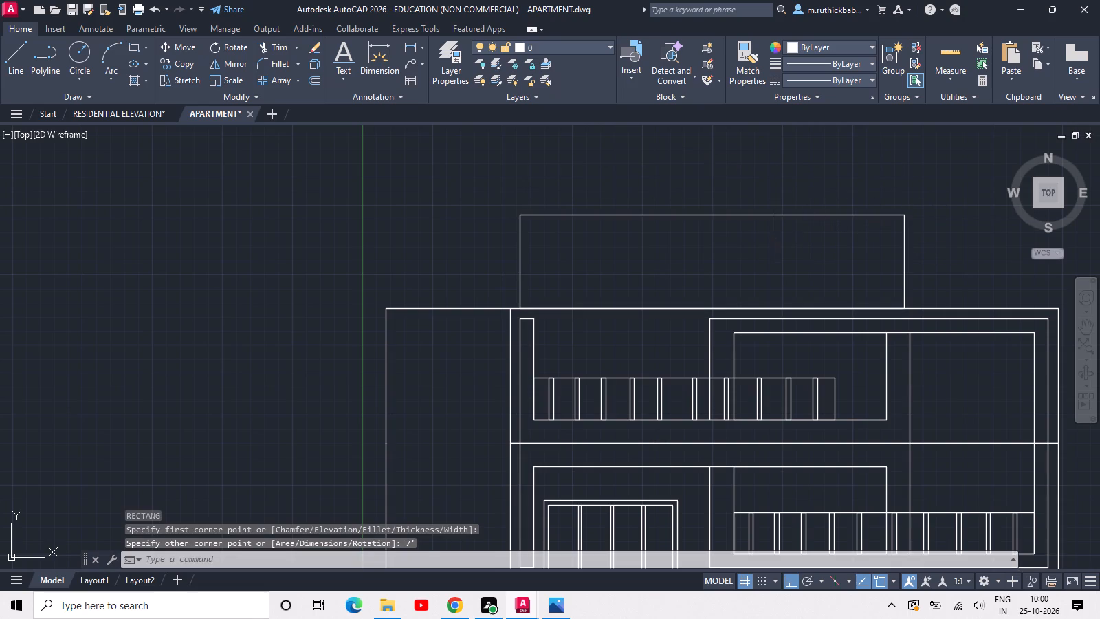
Offset the rooftop rectangle 9" inward.
{"action": "type", "text": "OFF"}
{"action": "key", "text": "space"}
{"action": "type", "text": "9"}
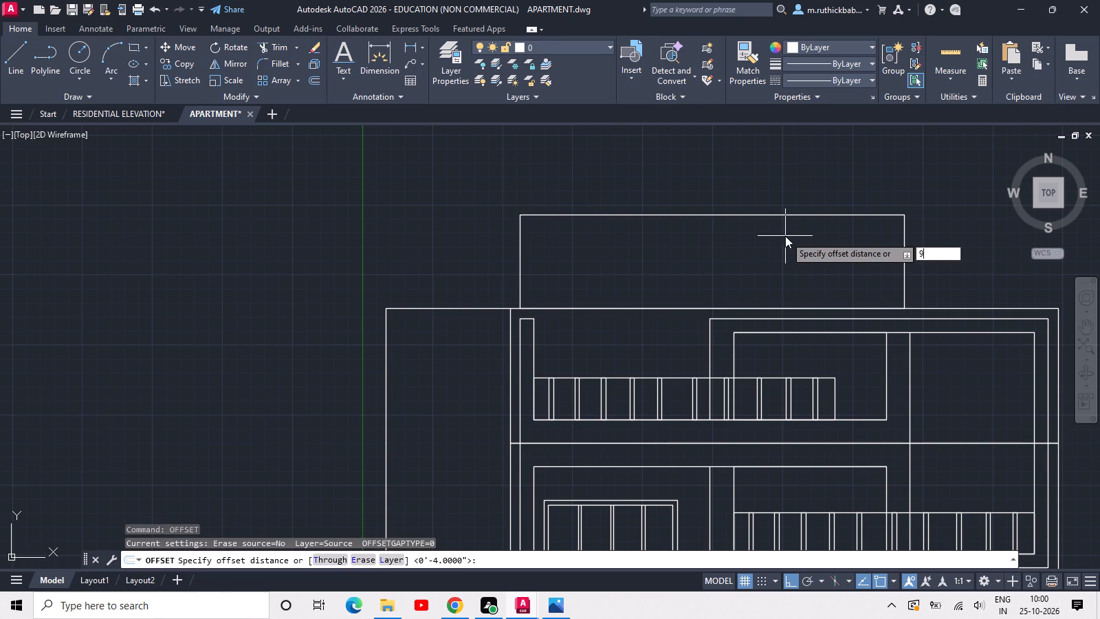
{"action": "key", "text": "space"}
{"action": "left_click", "coordinate": [796, 213]}
{"action": "left_click", "coordinate": [796, 226]}
{"action": "key", "text": "Escape"}
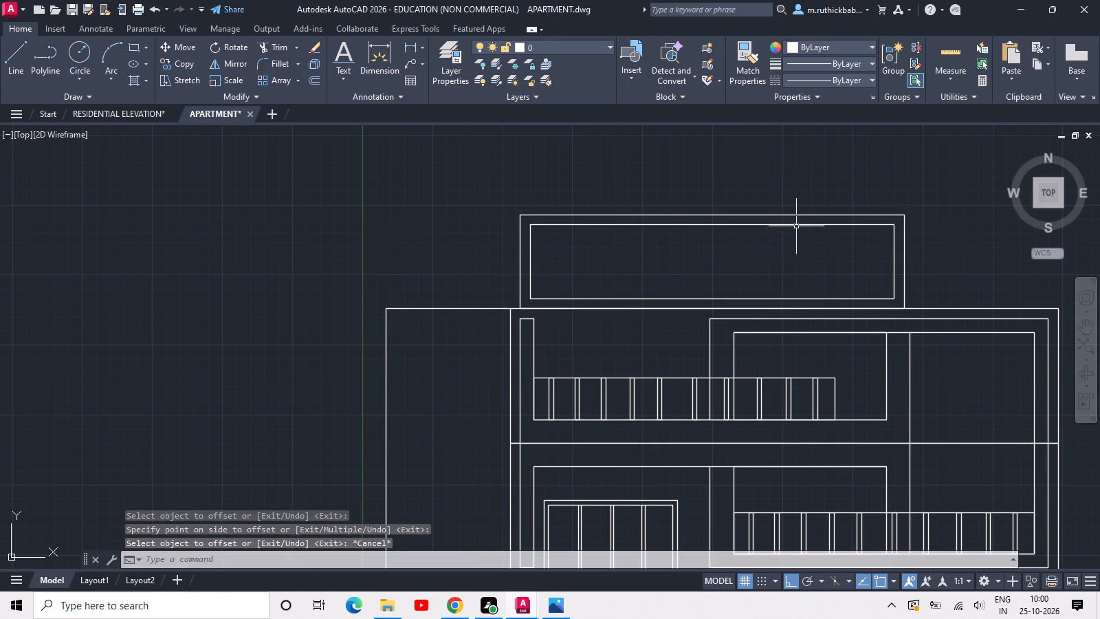
Draw a post rectangle 9" wide and about 3'-5" high, standing on the midpoint of the inner rooftop rectangle's bottom edge.
{"action": "scroll", "coordinate": [715, 312], "scroll_direction": "up", "scroll_amount": 1}
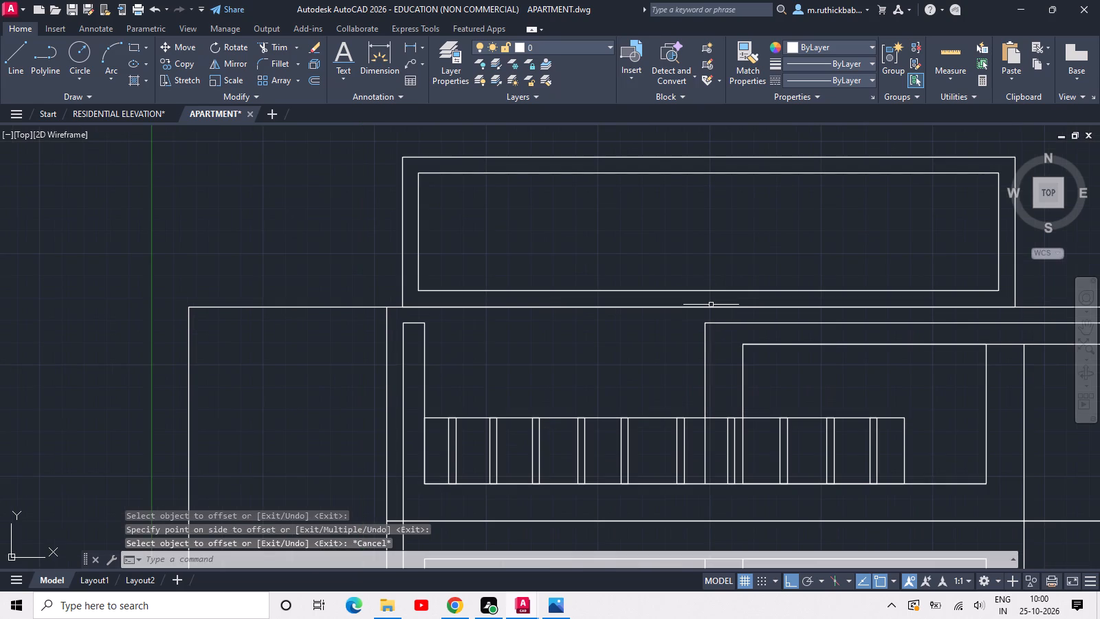
{"action": "type", "text": "REC"}
{"action": "key", "text": "space"}
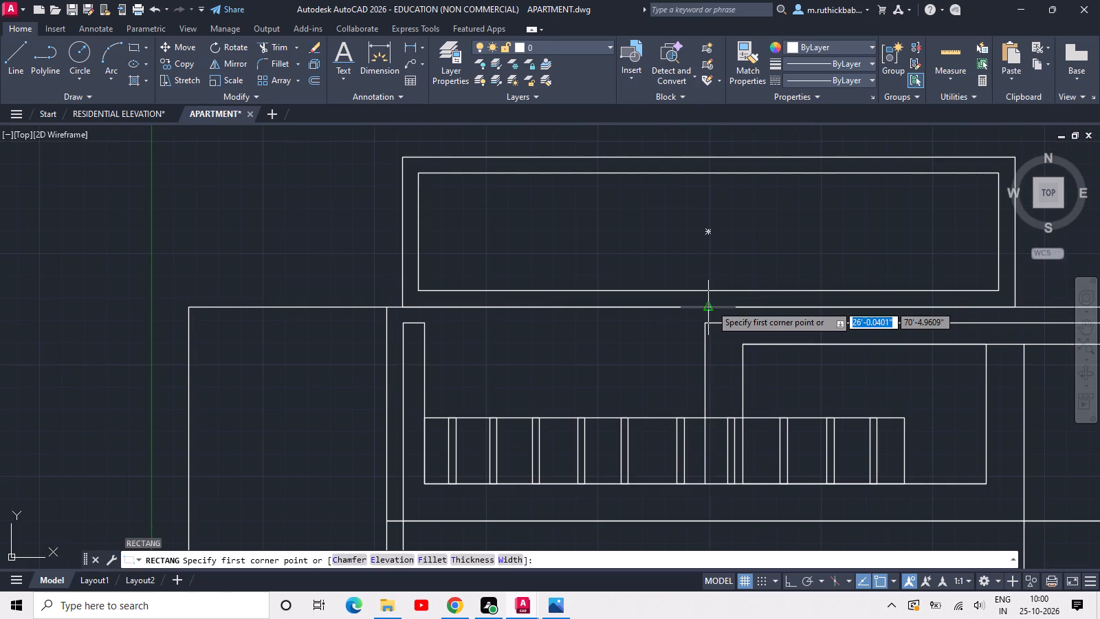
{"action": "scroll", "coordinate": [711, 305], "scroll_direction": "up", "scroll_amount": 1}
{"action": "left_click", "coordinate": [706, 282]}
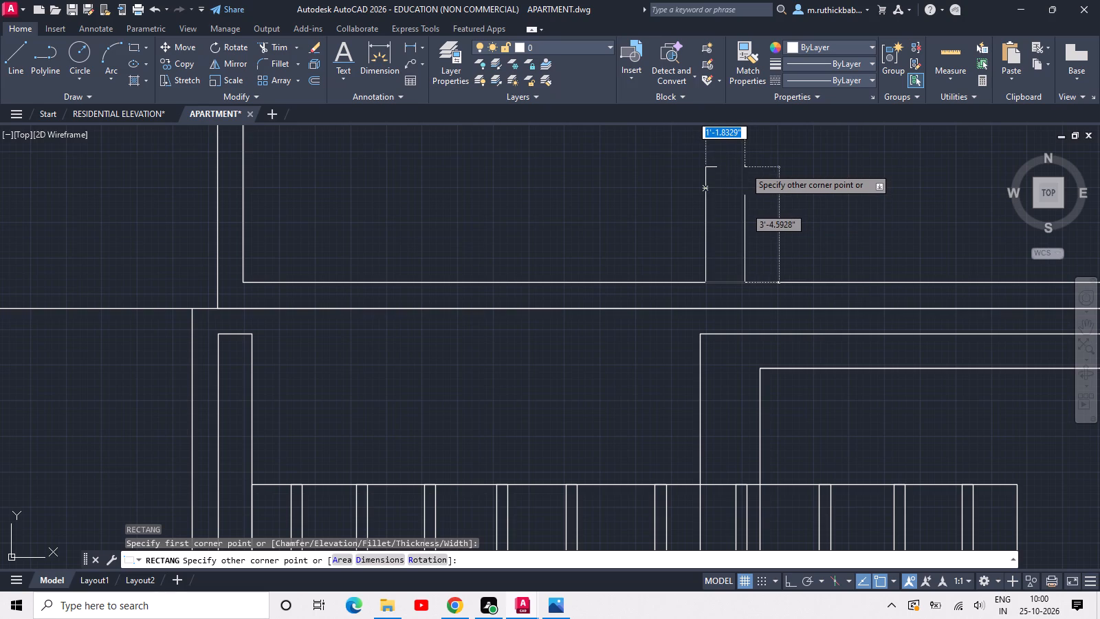
{"action": "key", "text": "9"}
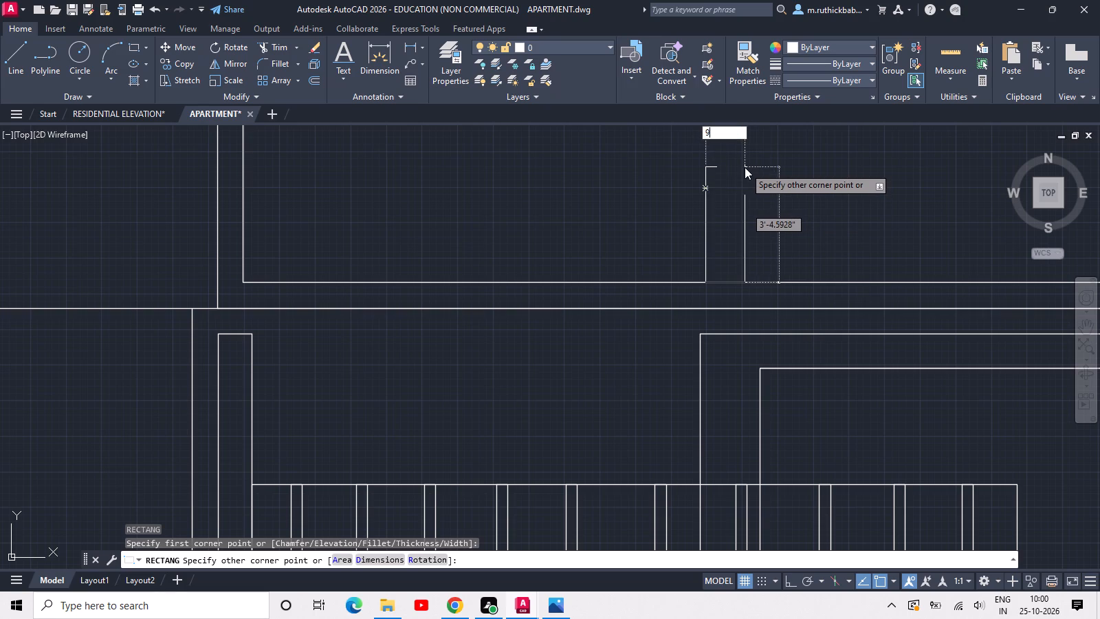
{"action": "key", "text": "Return"}
{"action": "scroll", "coordinate": [745, 167], "scroll_direction": "down", "scroll_amount": 1}
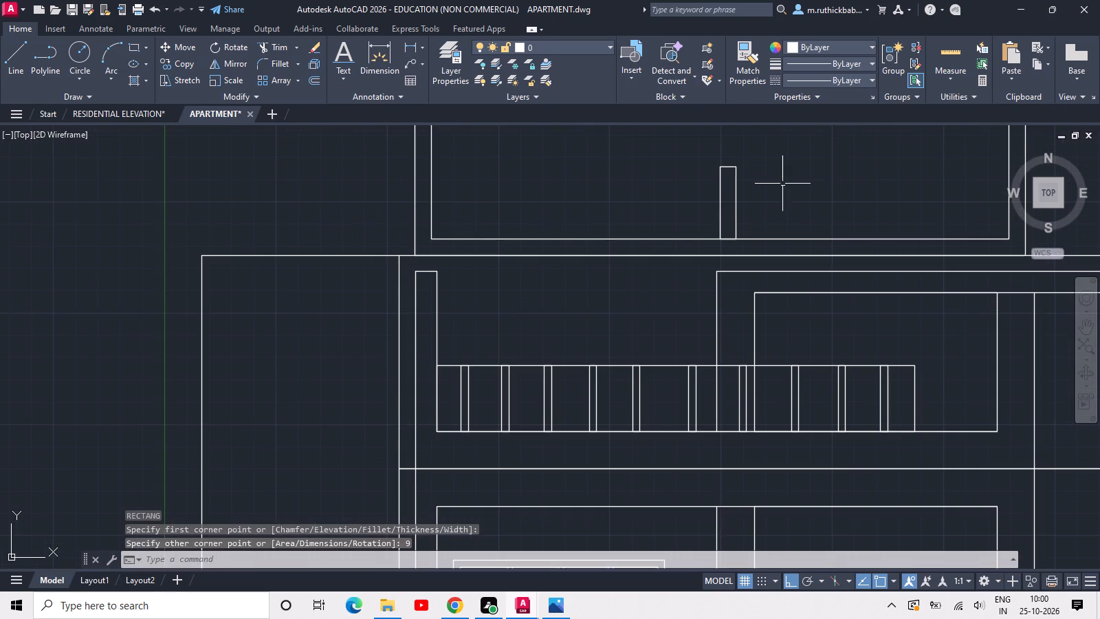
{"action": "key", "text": "Escape"}
Trim away the inner rooftop rectangle's bottom edge left of the post, together with the edge beneath the post.
{"action": "middle_click_drag", "start_coordinate": [783, 184], "coordinate": [723, 241]}
{"action": "key", "text": "t"}
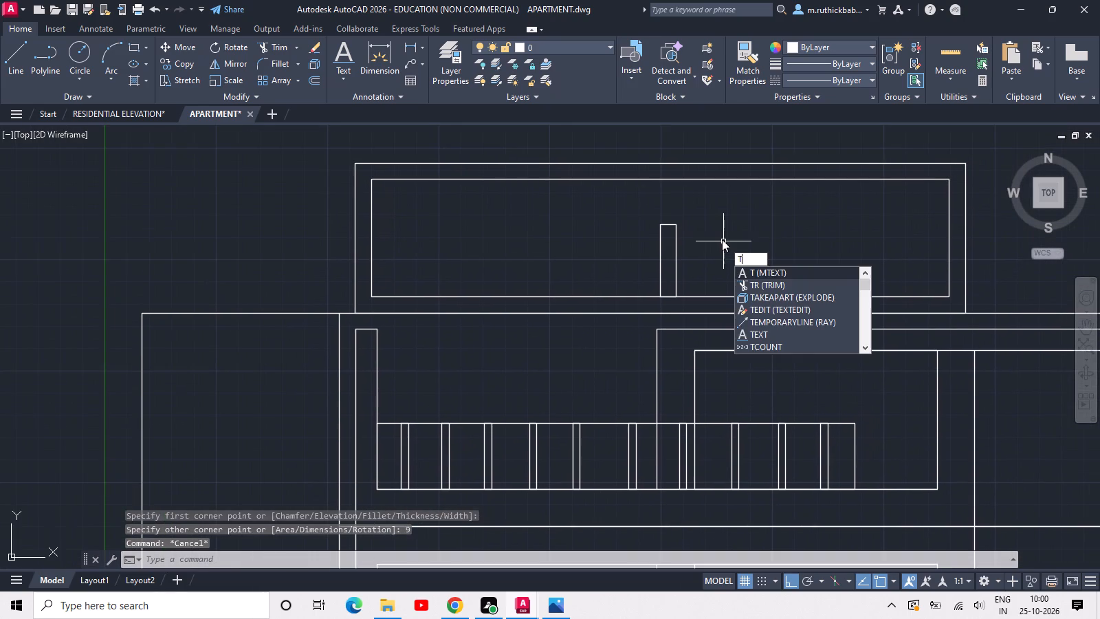
{"action": "type", "text": "R"}
{"action": "key", "text": "space"}
{"action": "key", "text": "space"}
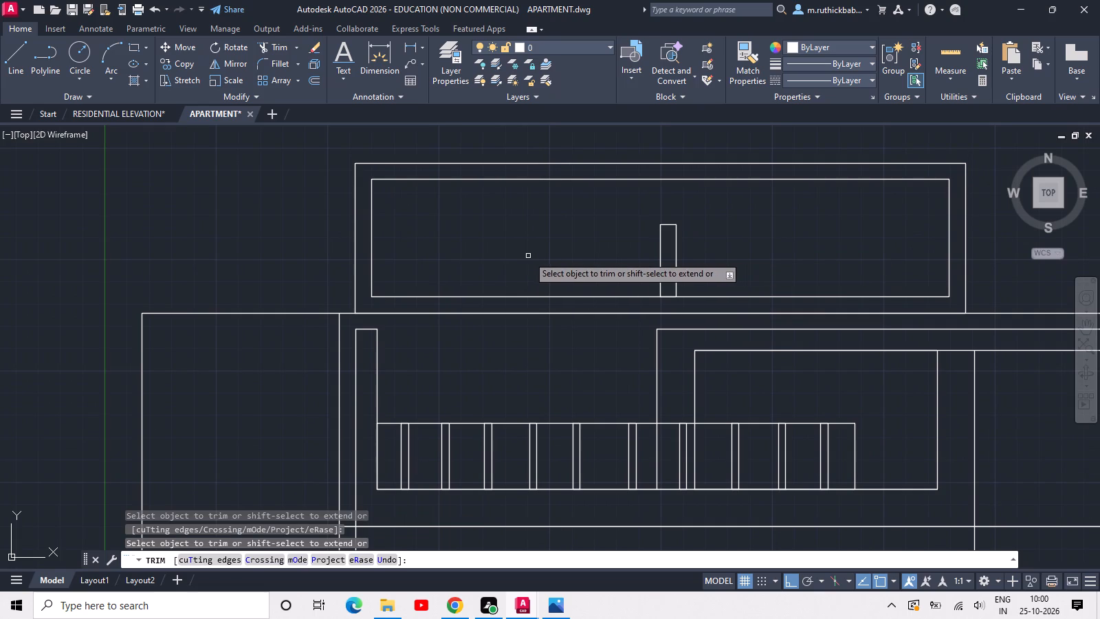
{"action": "left_click", "coordinate": [528, 256]}
{"action": "left_click", "coordinate": [527, 351]}
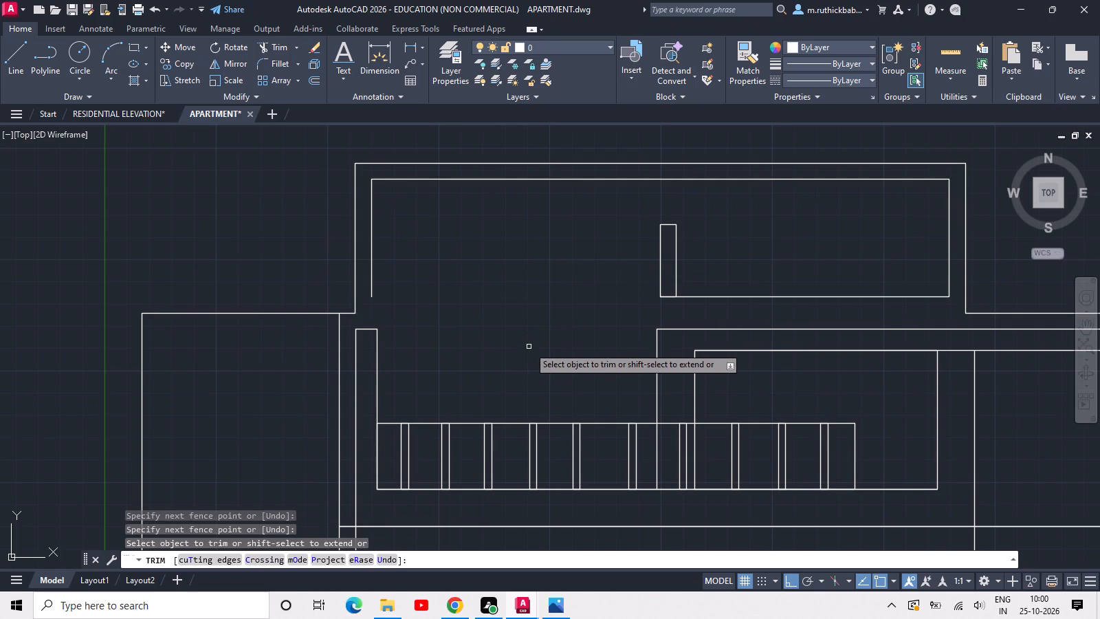
{"action": "key", "text": "ctrl+z"}
{"action": "left_click", "coordinate": [535, 296]}
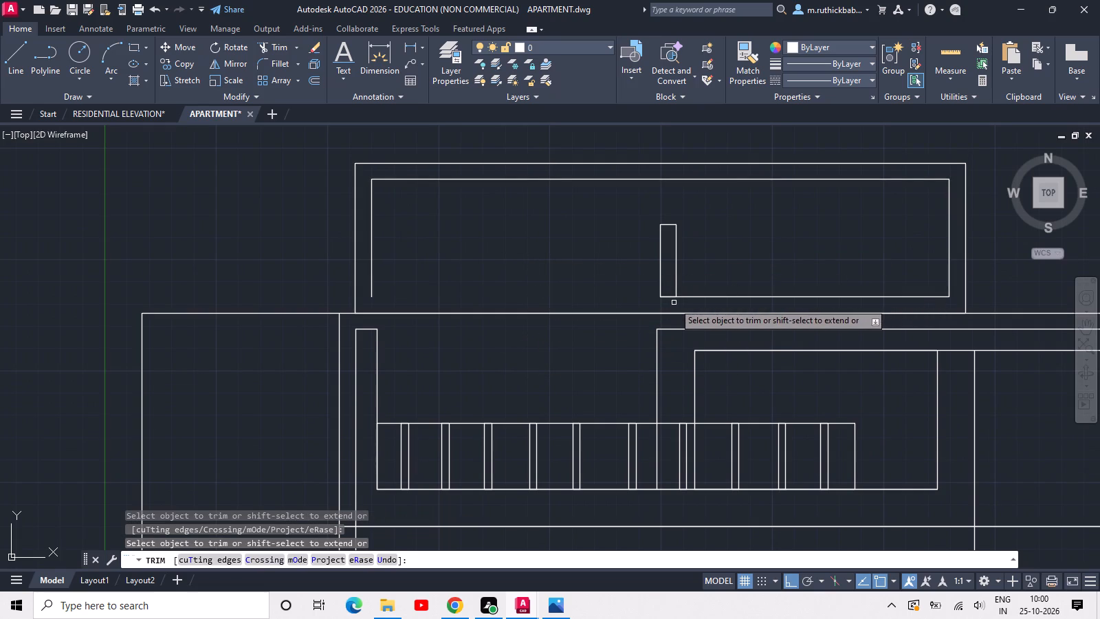
{"action": "left_click", "coordinate": [673, 303]}
{"action": "left_click", "coordinate": [669, 288]}
{"action": "key", "text": "Escape"}
{"action": "key", "text": "Escape"}
Extend the post's left side and the inner rooftop rectangle's left side down to the roof line.
{"action": "type", "text": "EX"}
{"action": "key", "text": "space"}
{"action": "key", "text": "space"}
{"action": "left_click", "coordinate": [665, 288]}
{"action": "left_click", "coordinate": [630, 283]}
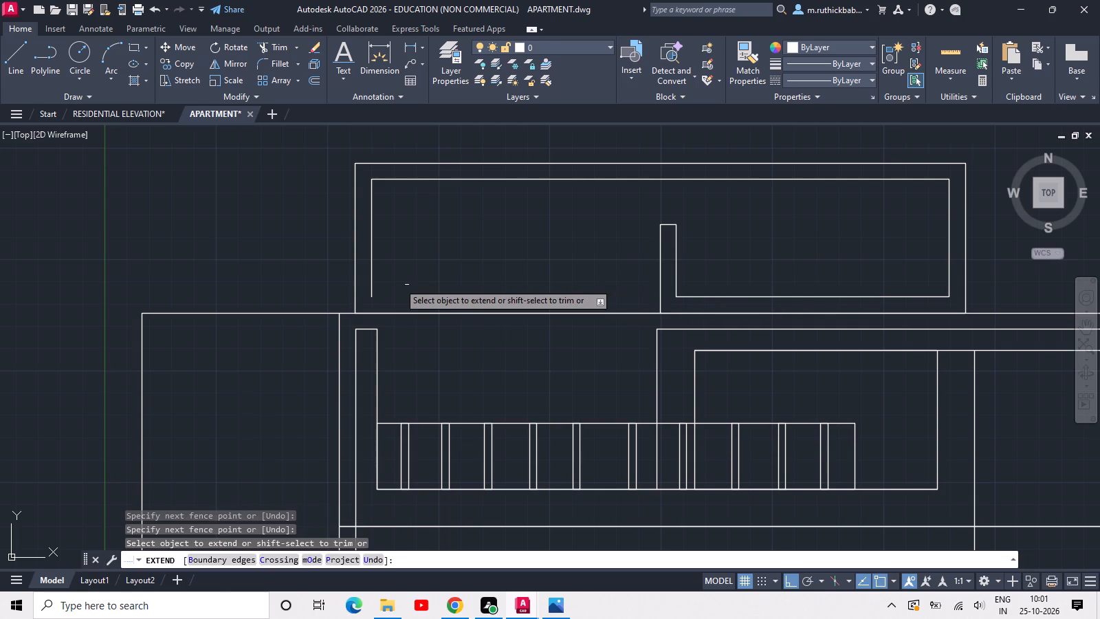
{"action": "left_click", "coordinate": [368, 275]}
{"action": "left_click", "coordinate": [387, 265]}
{"action": "scroll", "coordinate": [393, 262], "scroll_direction": "down", "scroll_amount": 1}
{"action": "key", "text": "Escape"}
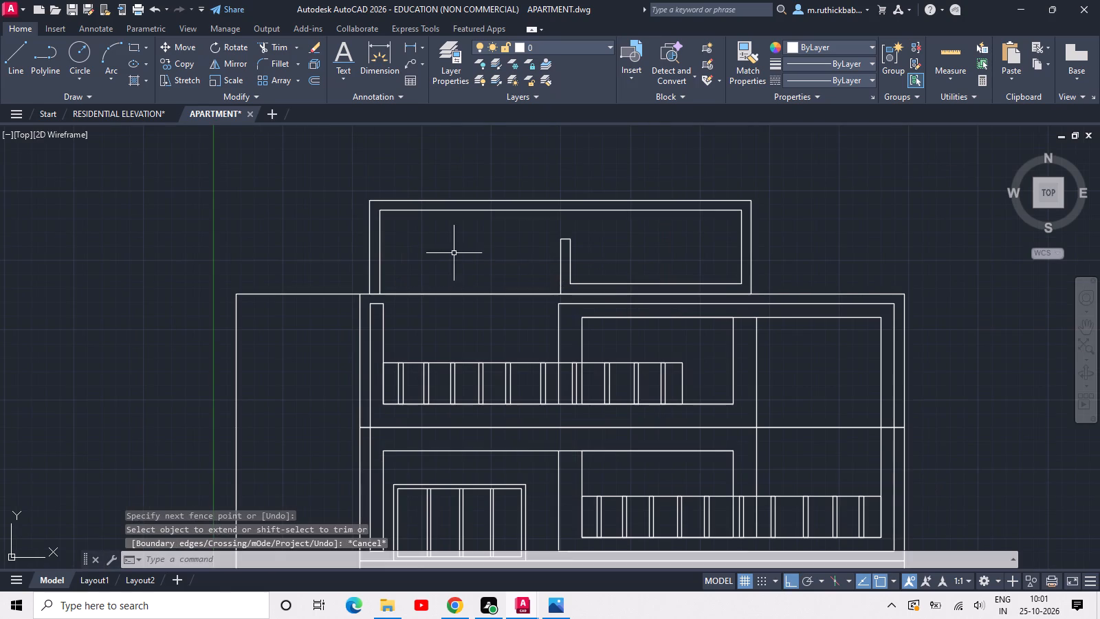
Save the drawing.
{"action": "middle_click_drag", "start_coordinate": [483, 257], "coordinate": [424, 265]}
{"action": "scroll", "coordinate": [424, 265], "scroll_direction": "down", "scroll_amount": 1}
{"action": "key", "text": "ctrl+s"}
{"action": "key", "text": "ctrl+s"}
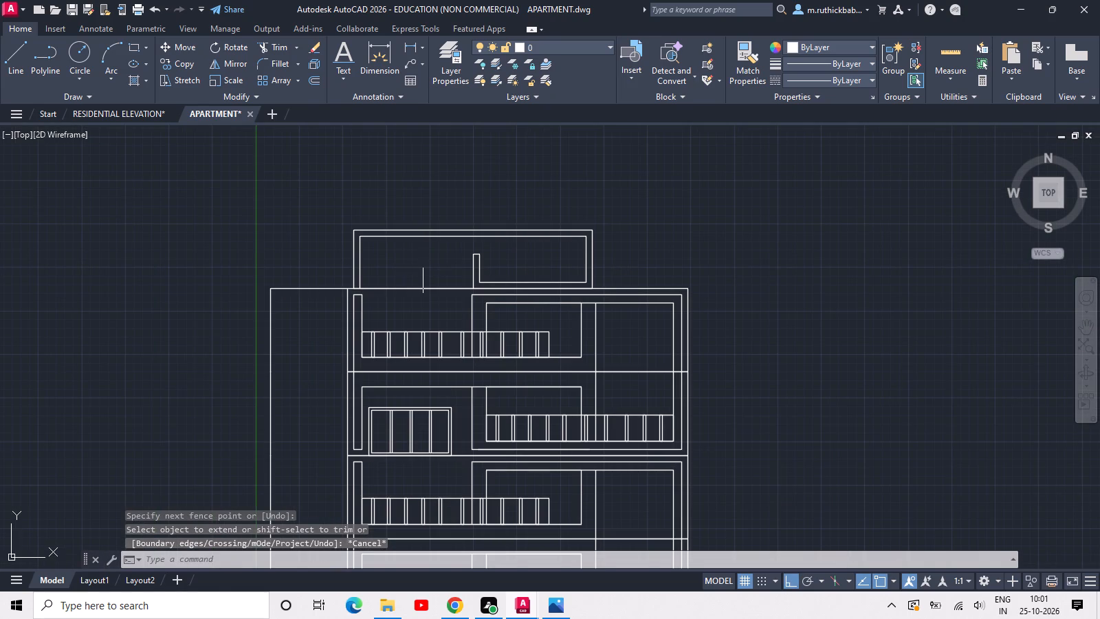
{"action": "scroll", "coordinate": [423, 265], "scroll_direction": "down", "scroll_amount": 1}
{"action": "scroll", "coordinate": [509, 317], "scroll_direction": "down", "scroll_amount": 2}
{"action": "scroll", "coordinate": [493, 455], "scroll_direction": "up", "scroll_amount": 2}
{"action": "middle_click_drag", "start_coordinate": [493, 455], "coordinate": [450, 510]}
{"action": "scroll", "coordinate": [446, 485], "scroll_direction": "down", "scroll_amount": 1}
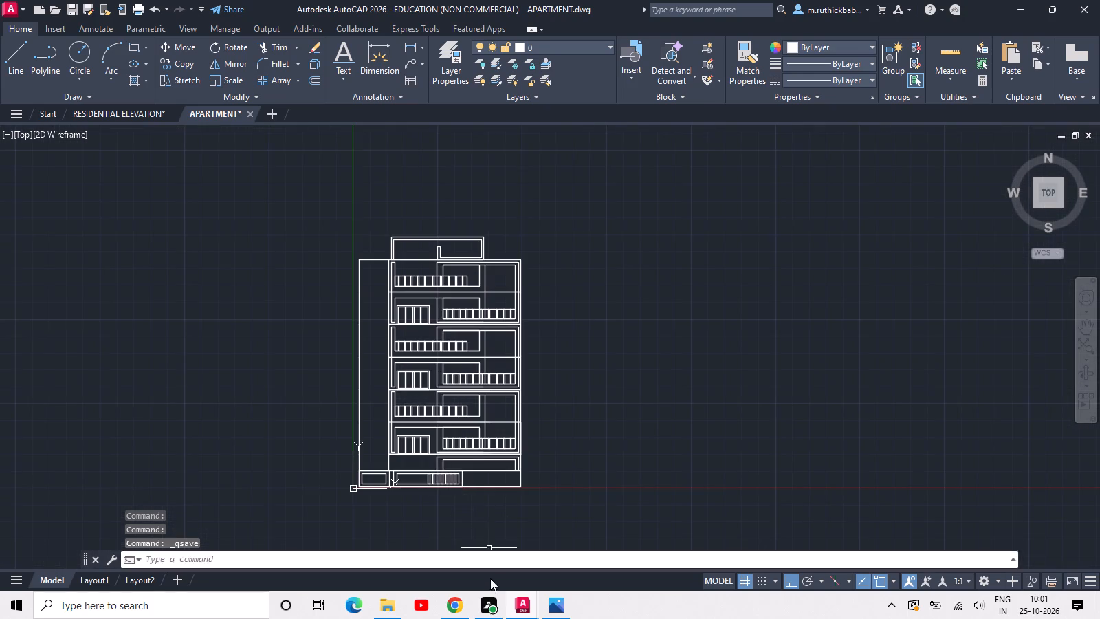
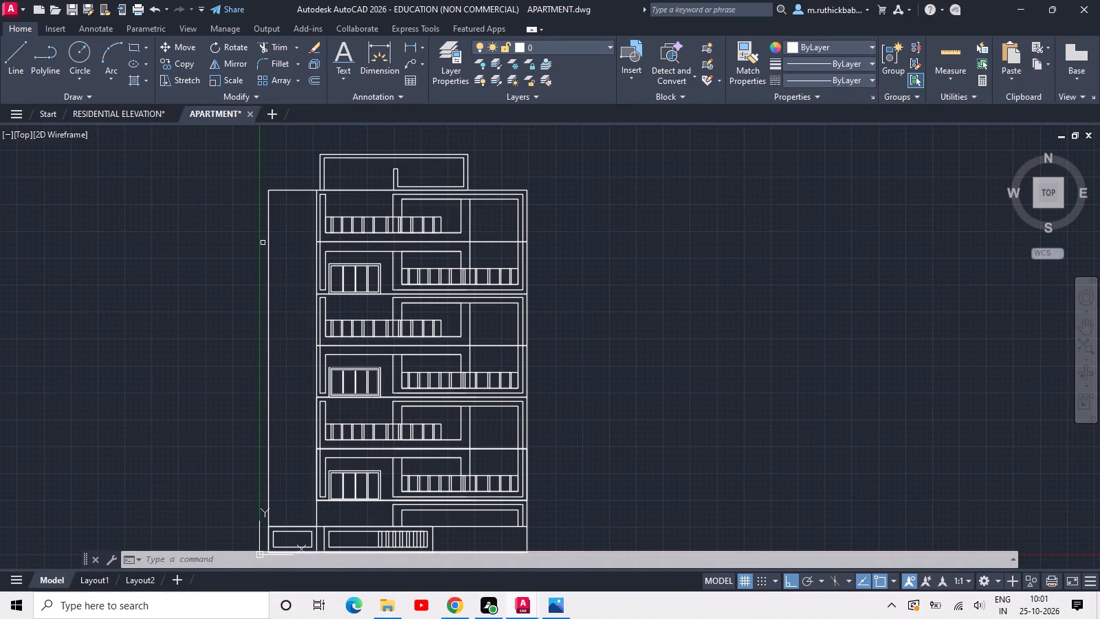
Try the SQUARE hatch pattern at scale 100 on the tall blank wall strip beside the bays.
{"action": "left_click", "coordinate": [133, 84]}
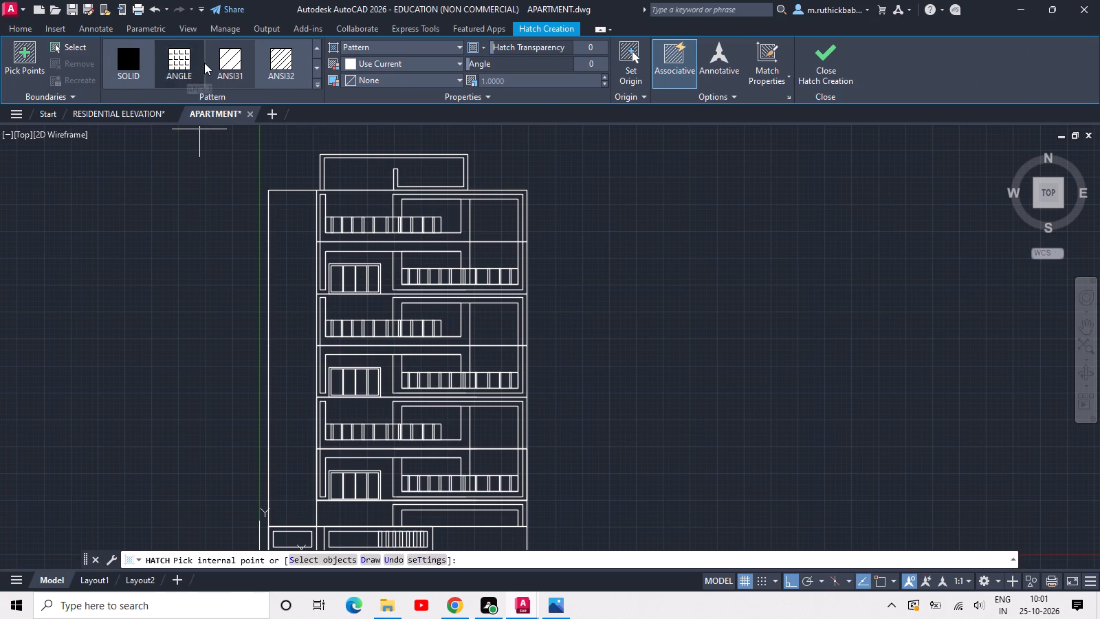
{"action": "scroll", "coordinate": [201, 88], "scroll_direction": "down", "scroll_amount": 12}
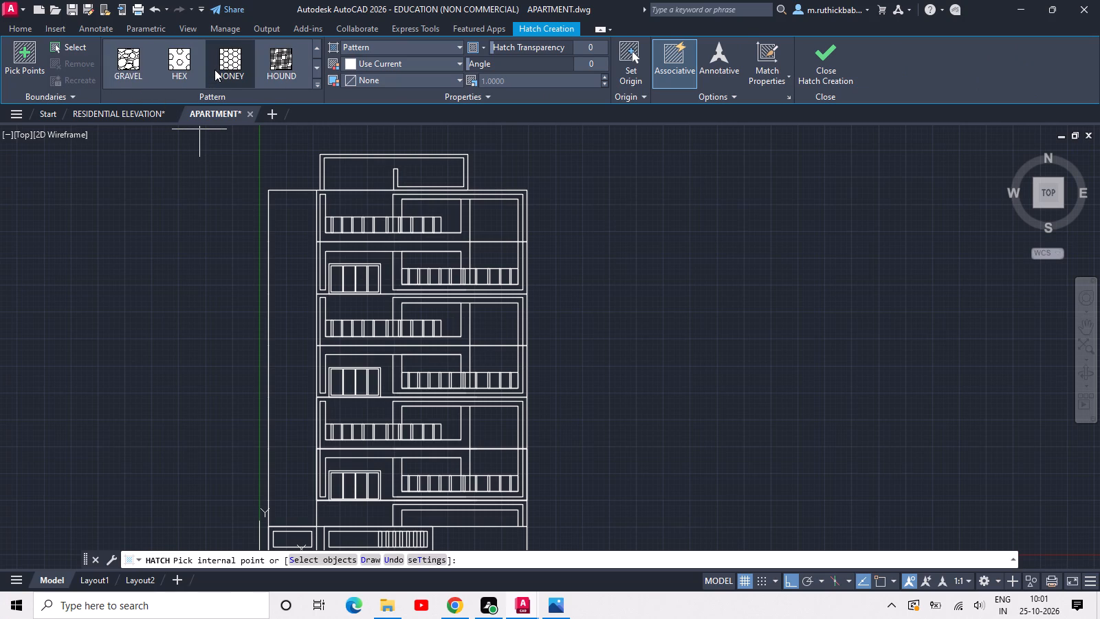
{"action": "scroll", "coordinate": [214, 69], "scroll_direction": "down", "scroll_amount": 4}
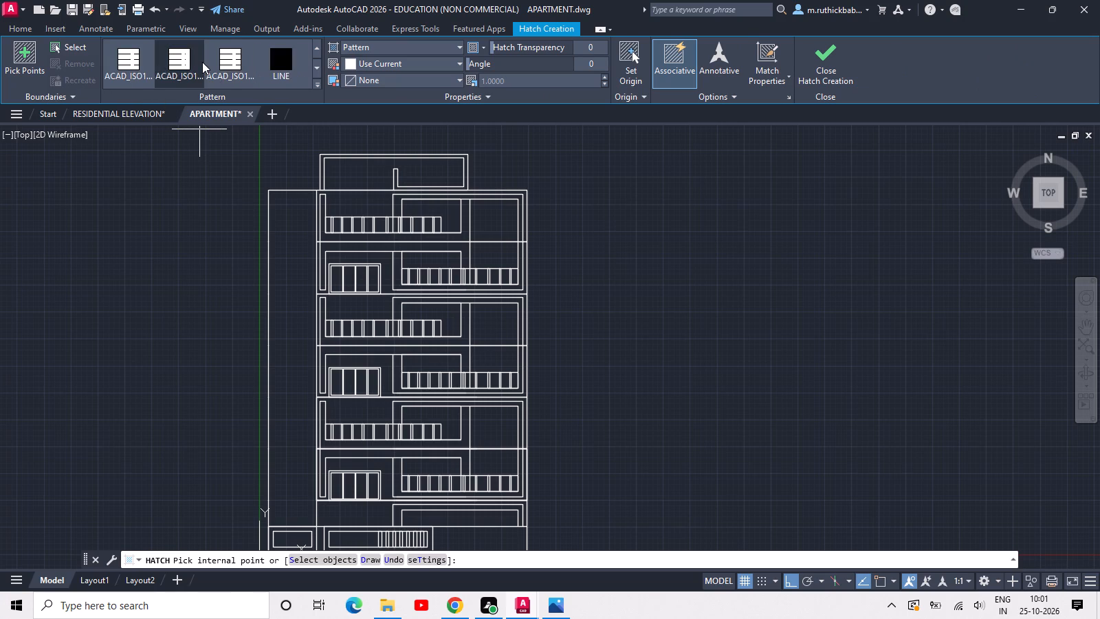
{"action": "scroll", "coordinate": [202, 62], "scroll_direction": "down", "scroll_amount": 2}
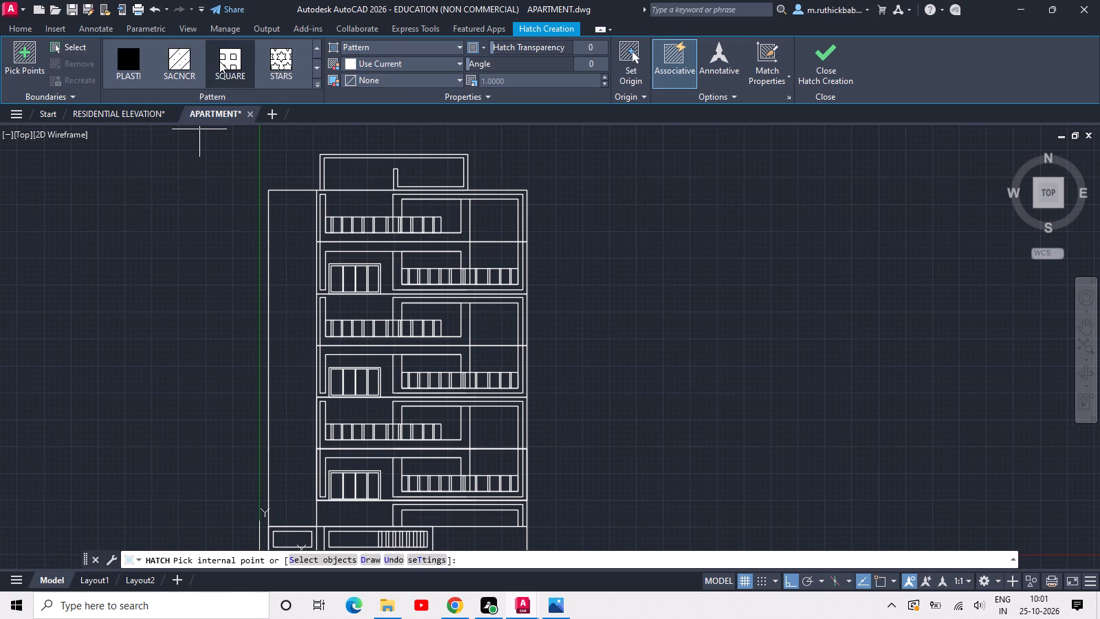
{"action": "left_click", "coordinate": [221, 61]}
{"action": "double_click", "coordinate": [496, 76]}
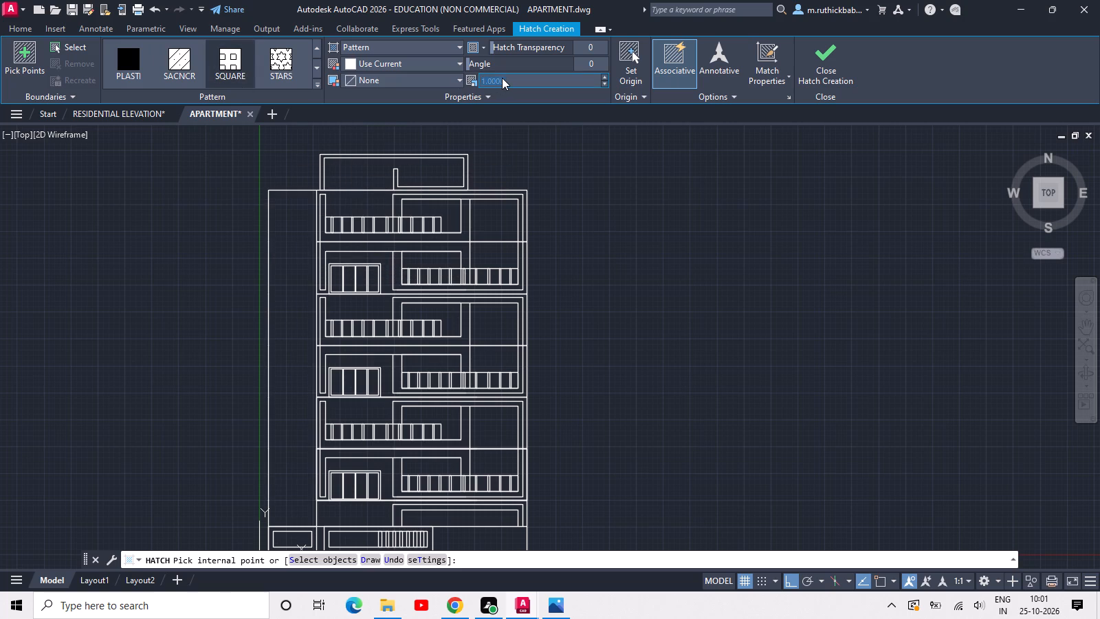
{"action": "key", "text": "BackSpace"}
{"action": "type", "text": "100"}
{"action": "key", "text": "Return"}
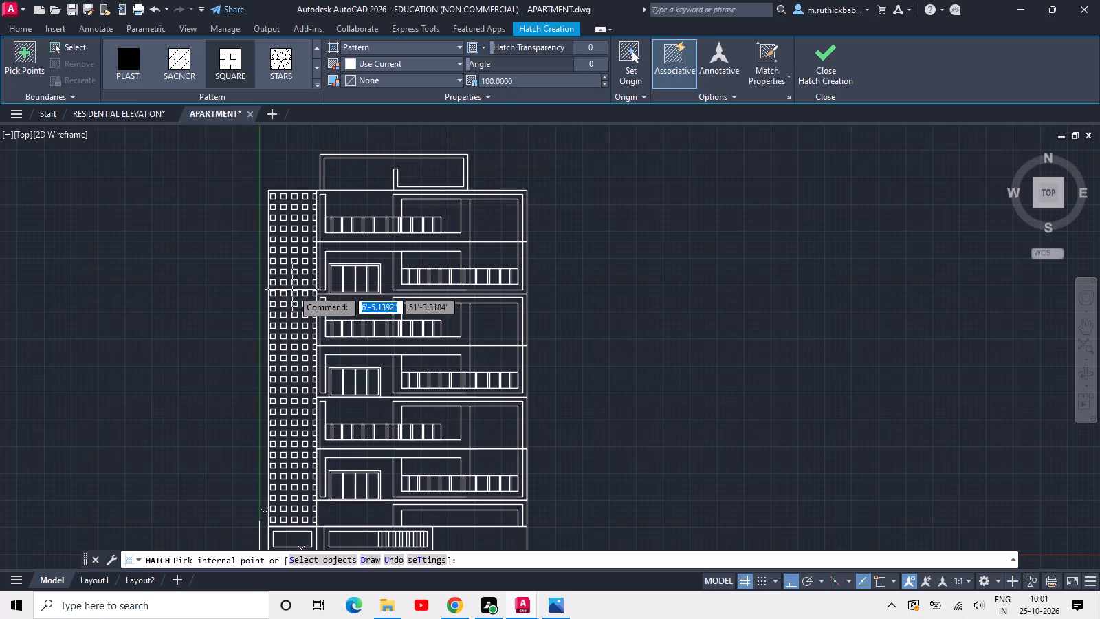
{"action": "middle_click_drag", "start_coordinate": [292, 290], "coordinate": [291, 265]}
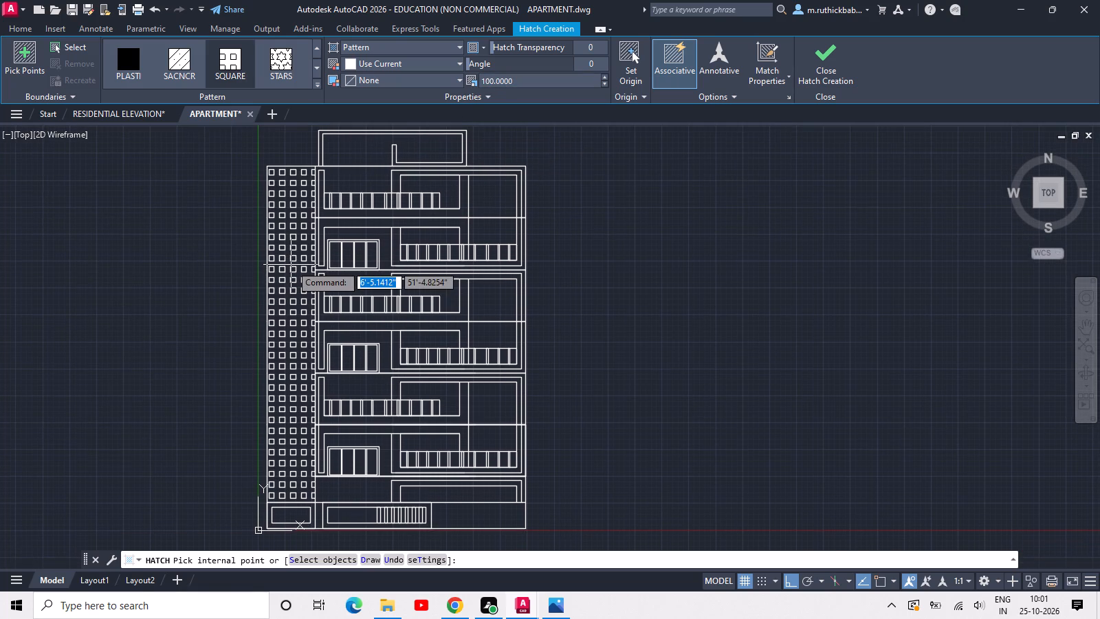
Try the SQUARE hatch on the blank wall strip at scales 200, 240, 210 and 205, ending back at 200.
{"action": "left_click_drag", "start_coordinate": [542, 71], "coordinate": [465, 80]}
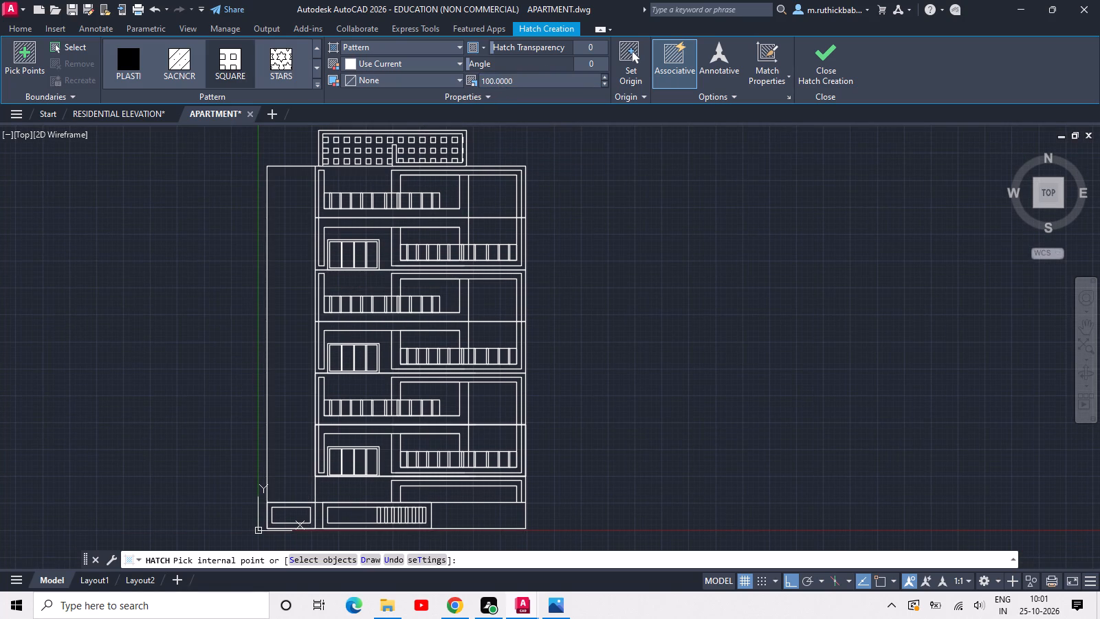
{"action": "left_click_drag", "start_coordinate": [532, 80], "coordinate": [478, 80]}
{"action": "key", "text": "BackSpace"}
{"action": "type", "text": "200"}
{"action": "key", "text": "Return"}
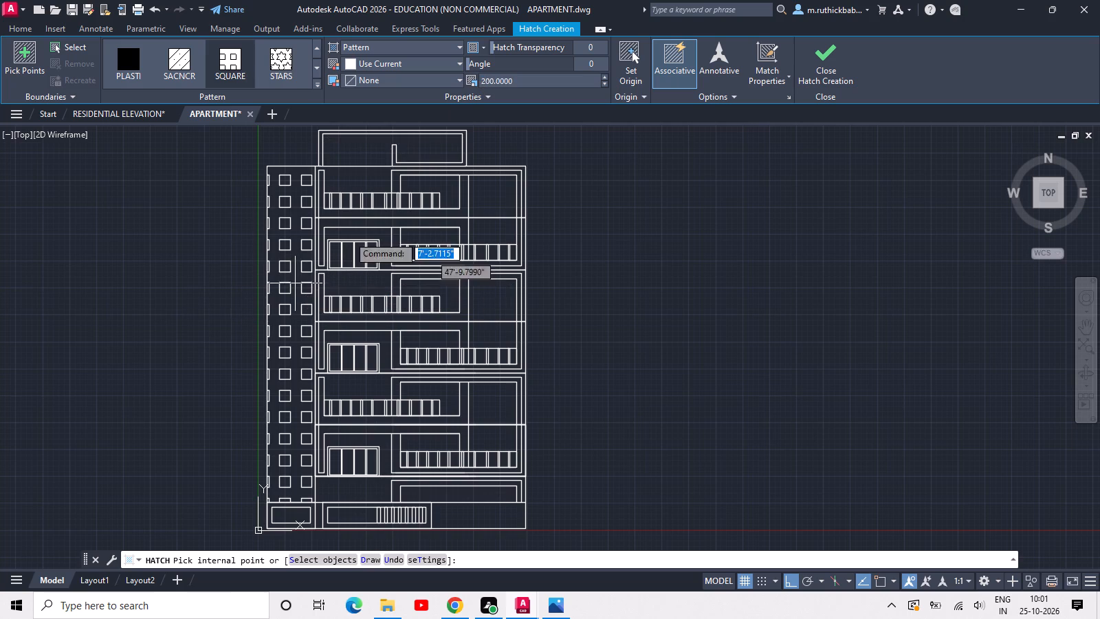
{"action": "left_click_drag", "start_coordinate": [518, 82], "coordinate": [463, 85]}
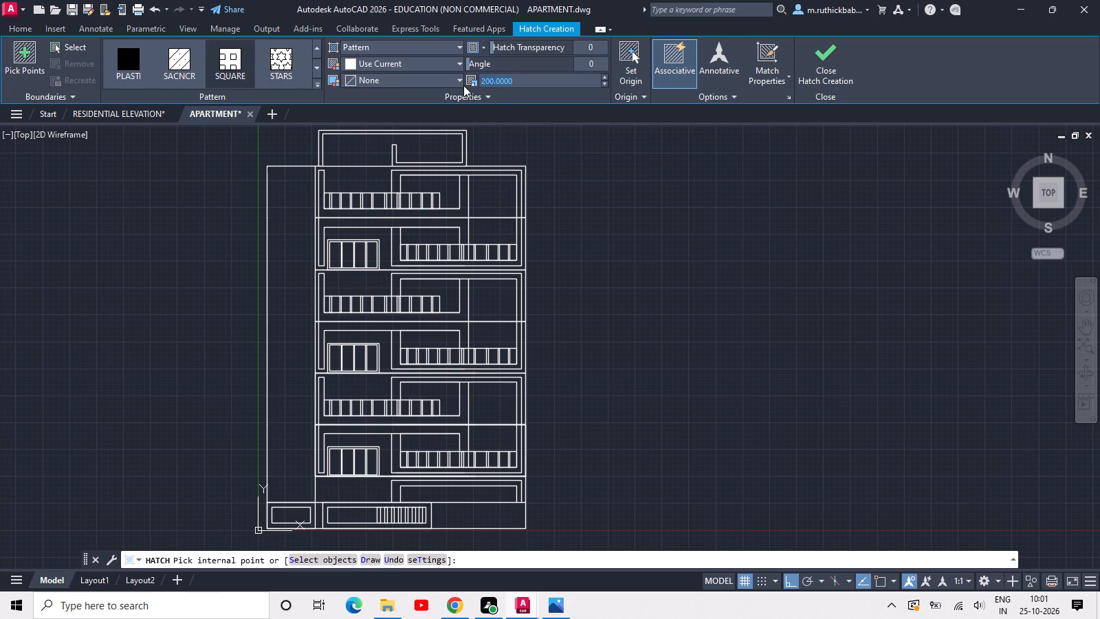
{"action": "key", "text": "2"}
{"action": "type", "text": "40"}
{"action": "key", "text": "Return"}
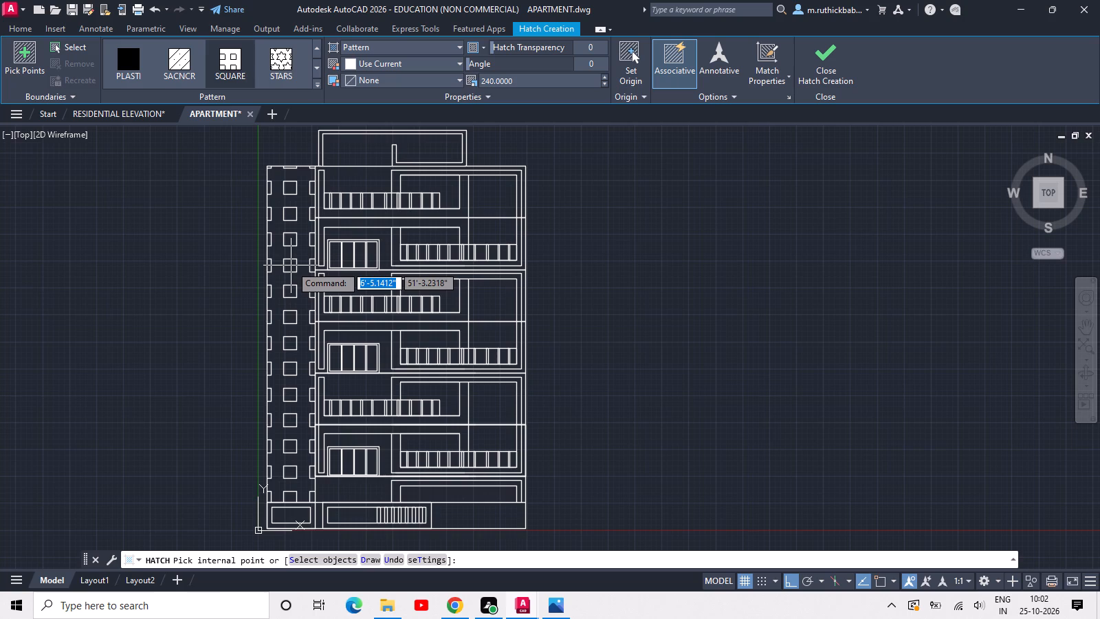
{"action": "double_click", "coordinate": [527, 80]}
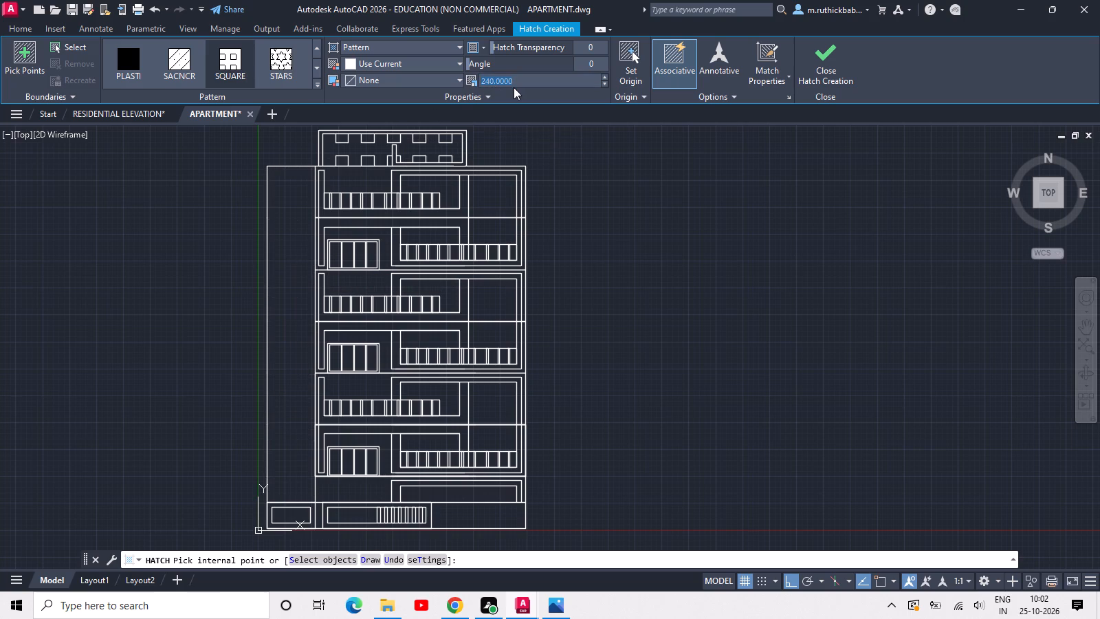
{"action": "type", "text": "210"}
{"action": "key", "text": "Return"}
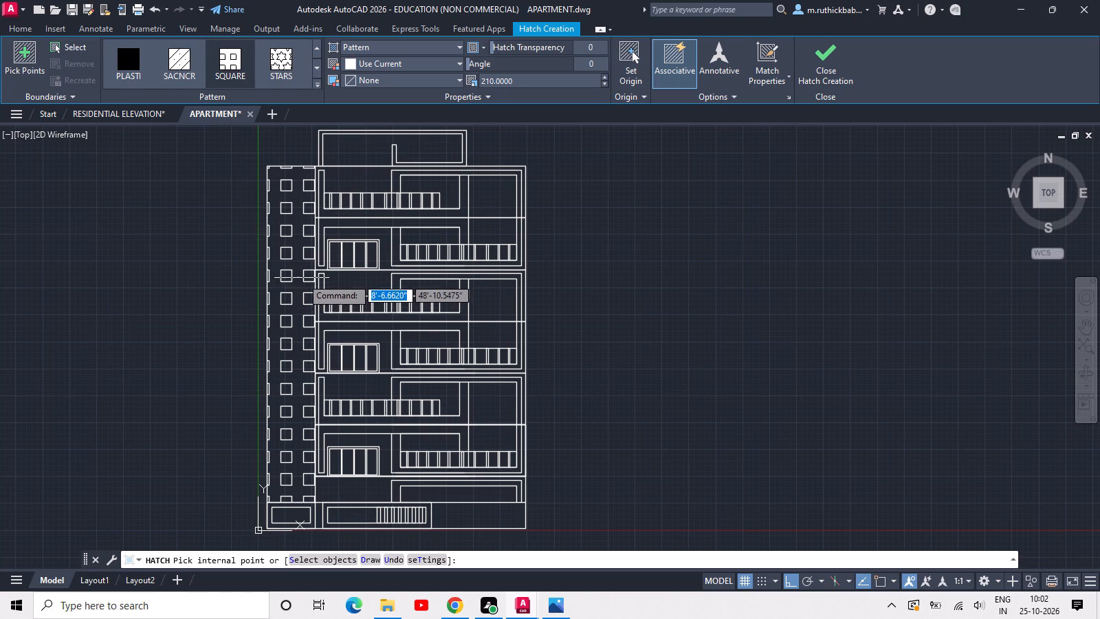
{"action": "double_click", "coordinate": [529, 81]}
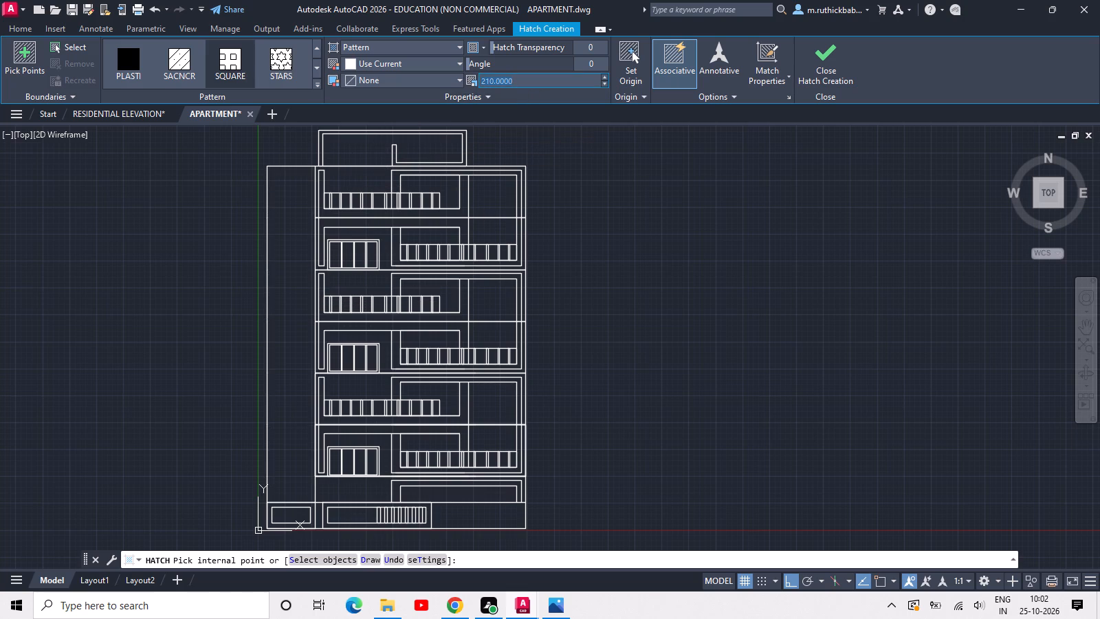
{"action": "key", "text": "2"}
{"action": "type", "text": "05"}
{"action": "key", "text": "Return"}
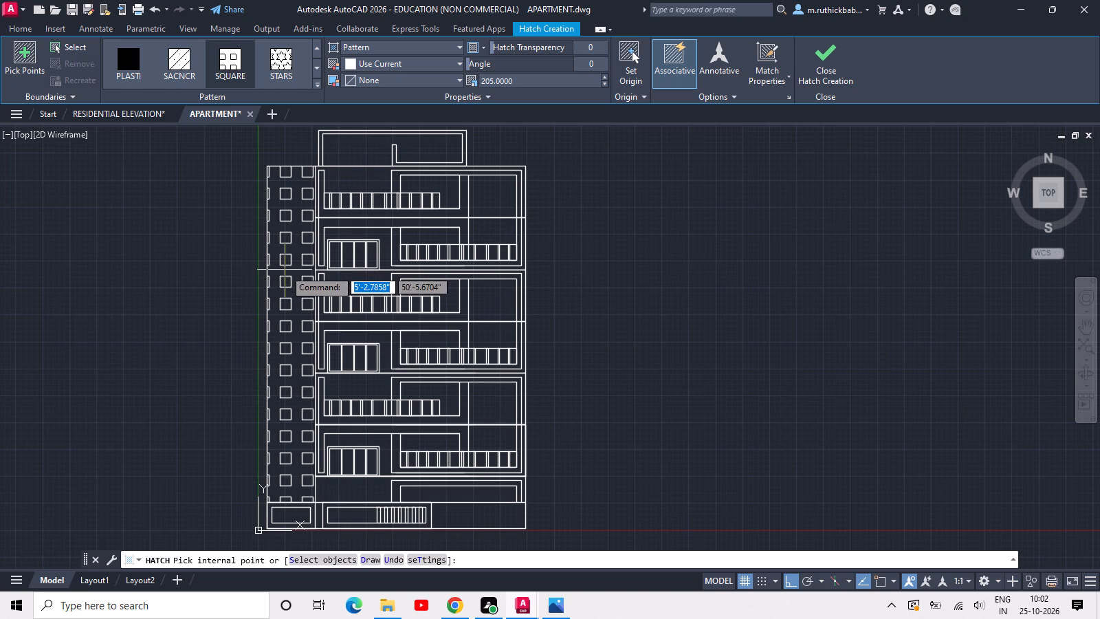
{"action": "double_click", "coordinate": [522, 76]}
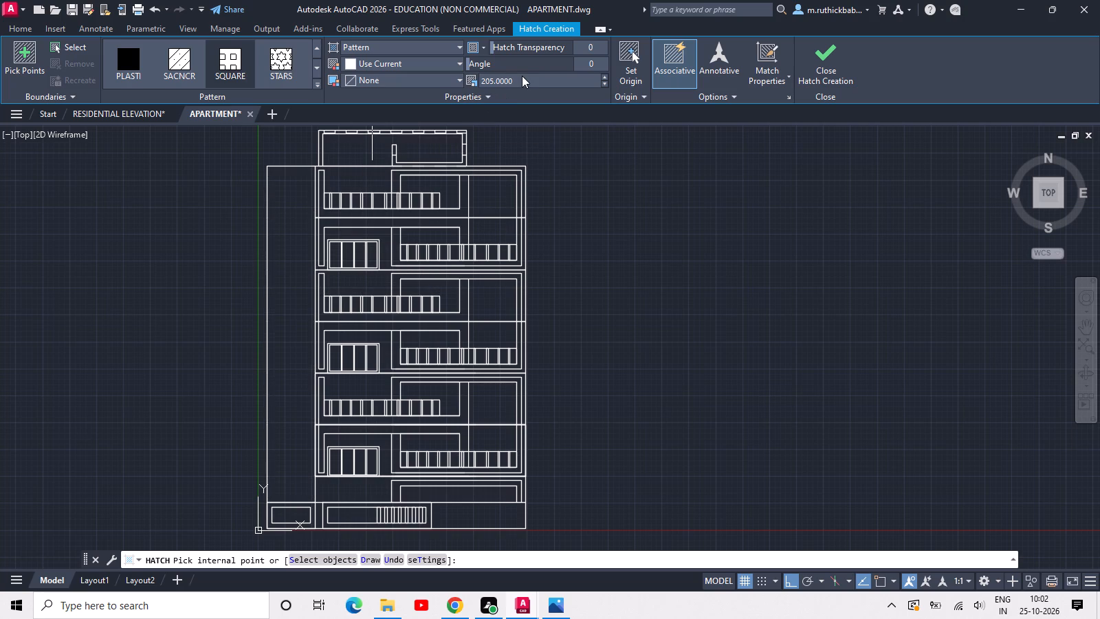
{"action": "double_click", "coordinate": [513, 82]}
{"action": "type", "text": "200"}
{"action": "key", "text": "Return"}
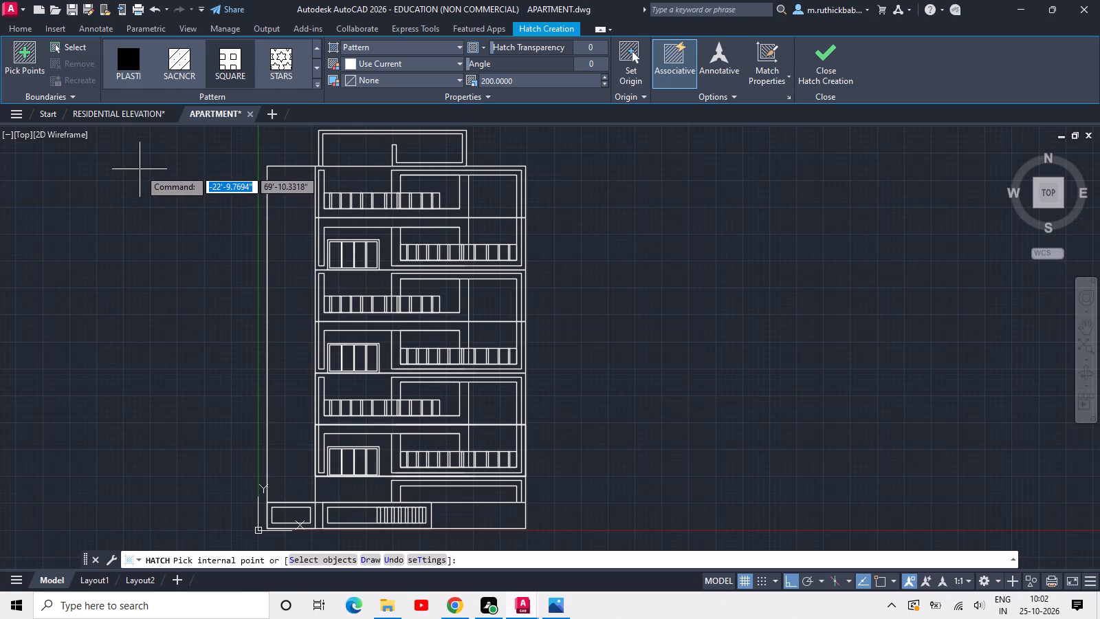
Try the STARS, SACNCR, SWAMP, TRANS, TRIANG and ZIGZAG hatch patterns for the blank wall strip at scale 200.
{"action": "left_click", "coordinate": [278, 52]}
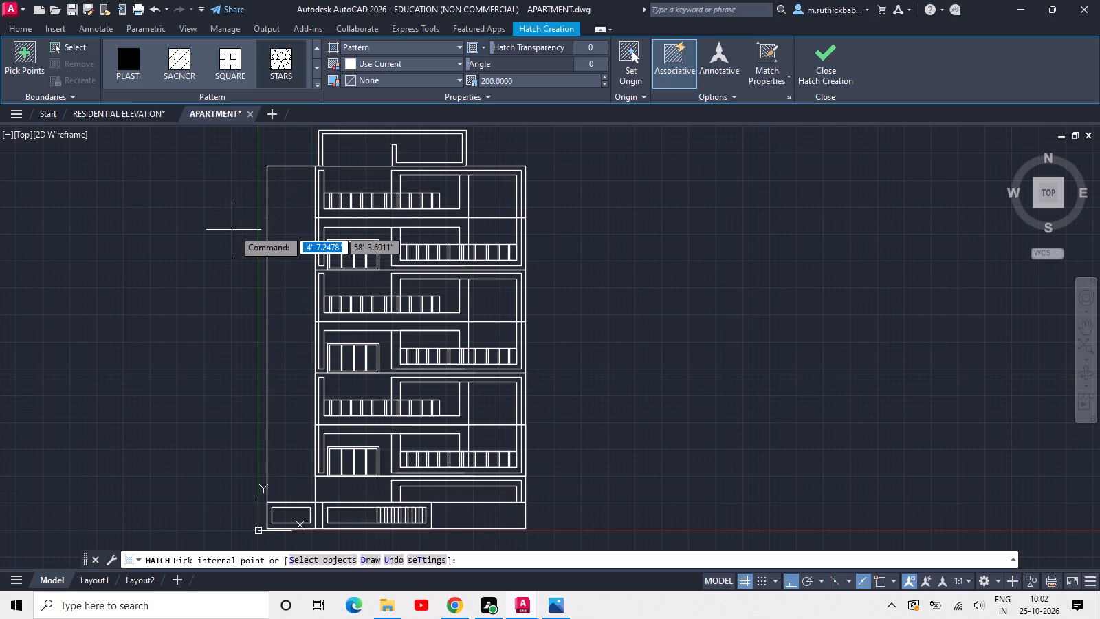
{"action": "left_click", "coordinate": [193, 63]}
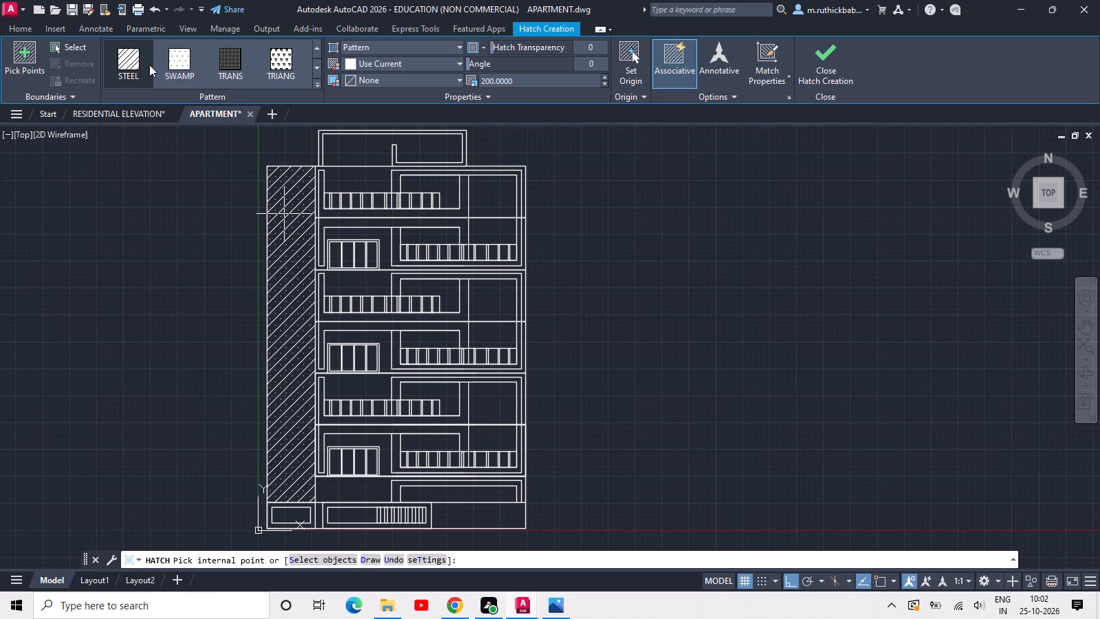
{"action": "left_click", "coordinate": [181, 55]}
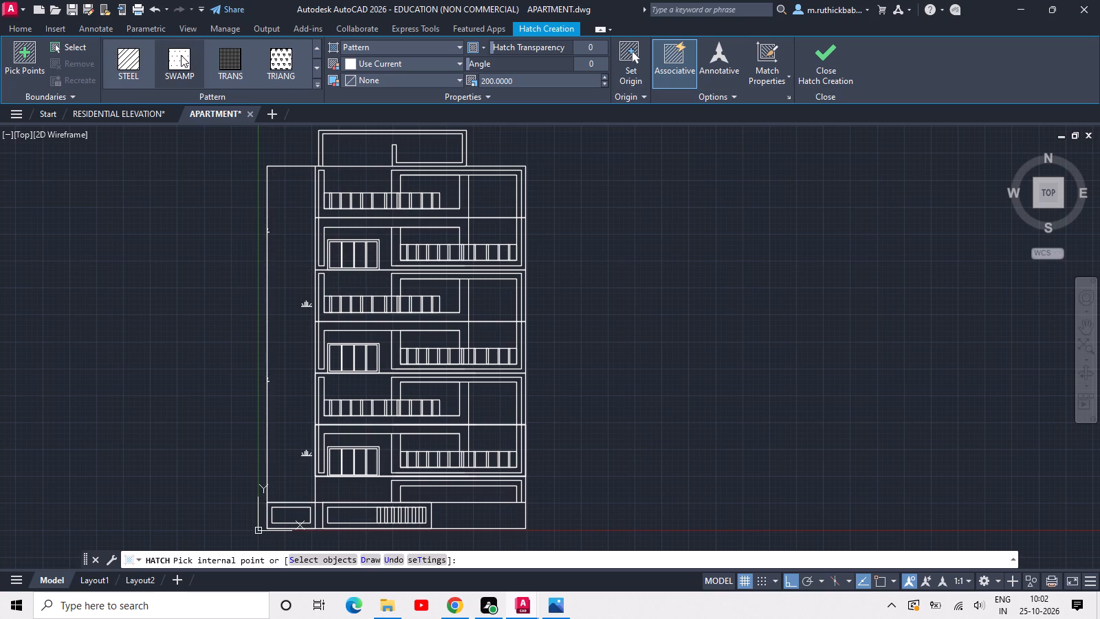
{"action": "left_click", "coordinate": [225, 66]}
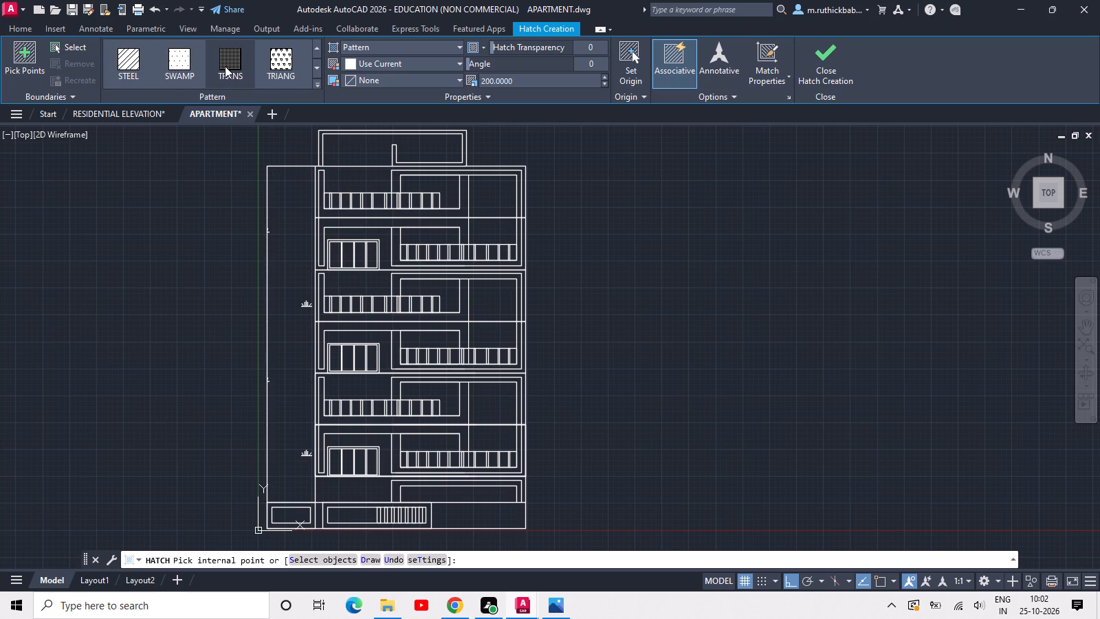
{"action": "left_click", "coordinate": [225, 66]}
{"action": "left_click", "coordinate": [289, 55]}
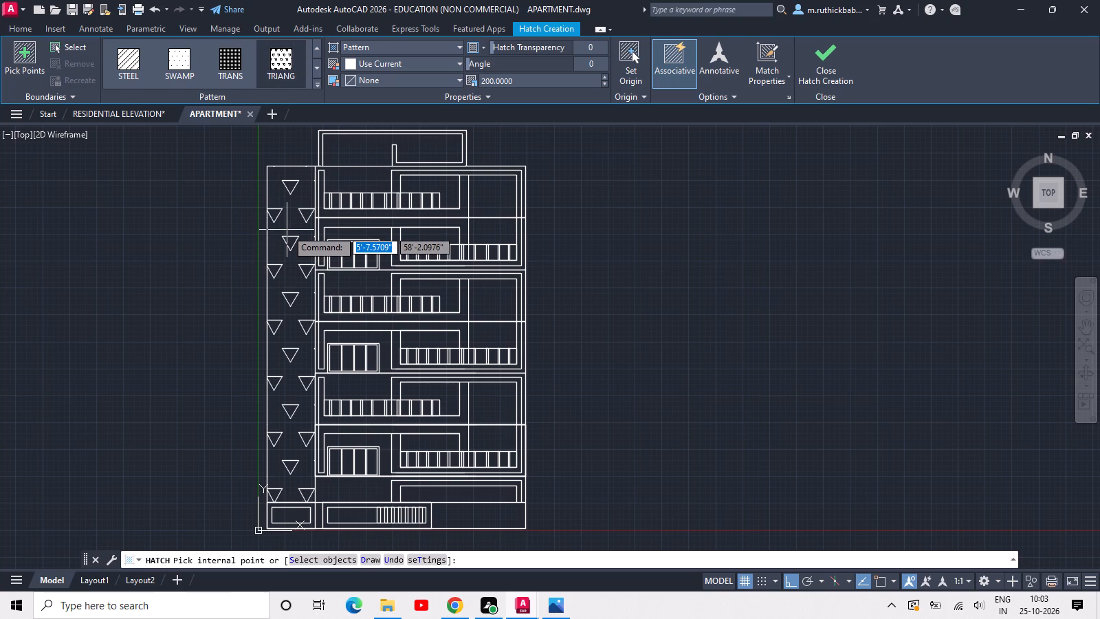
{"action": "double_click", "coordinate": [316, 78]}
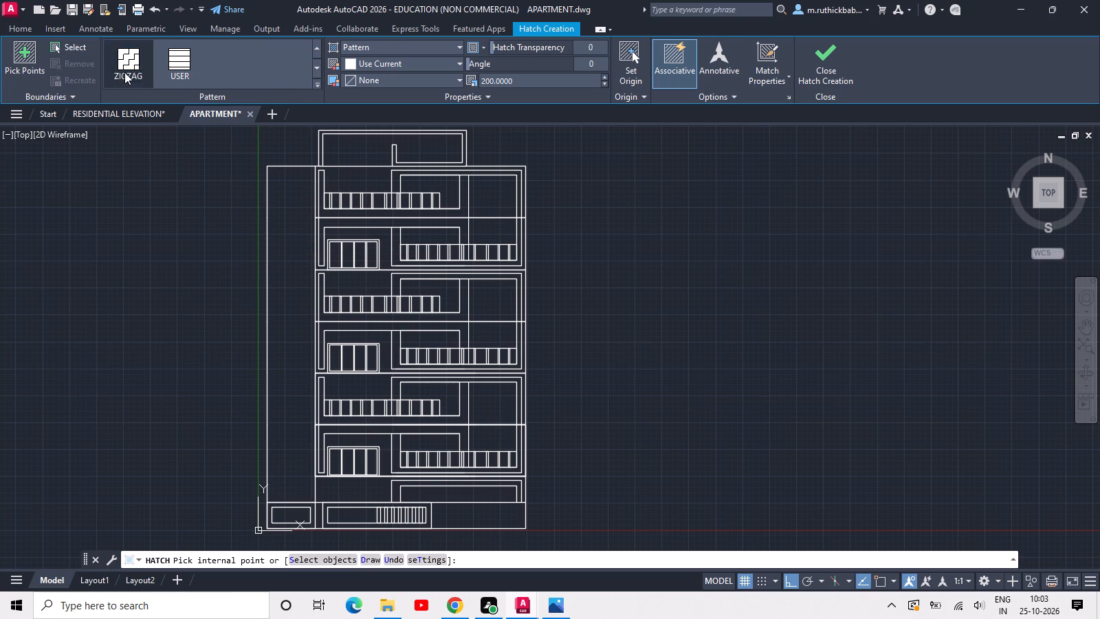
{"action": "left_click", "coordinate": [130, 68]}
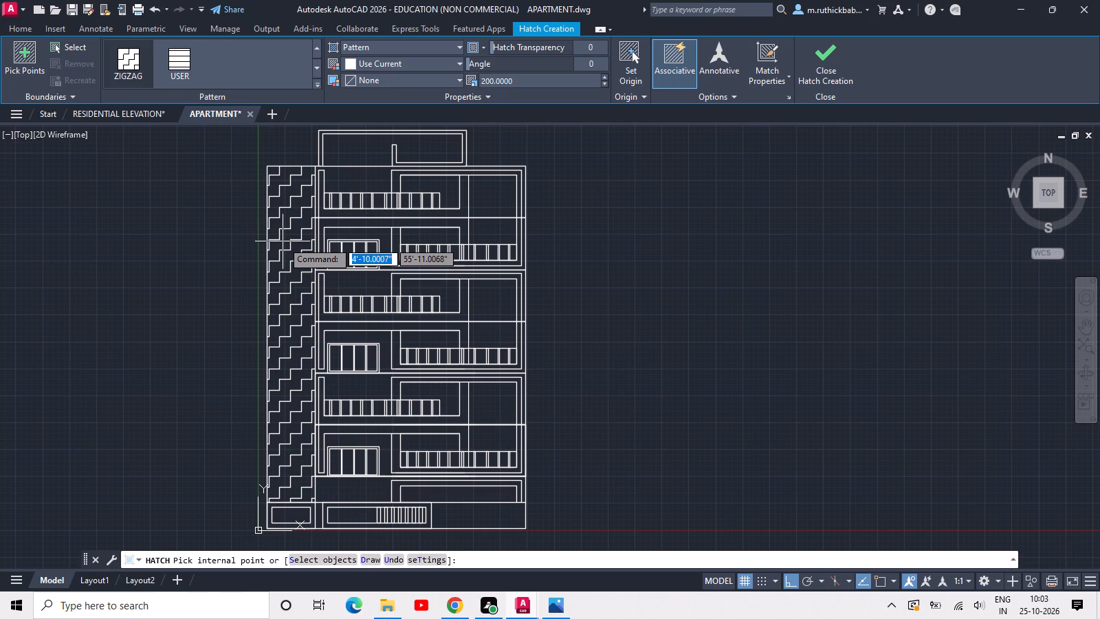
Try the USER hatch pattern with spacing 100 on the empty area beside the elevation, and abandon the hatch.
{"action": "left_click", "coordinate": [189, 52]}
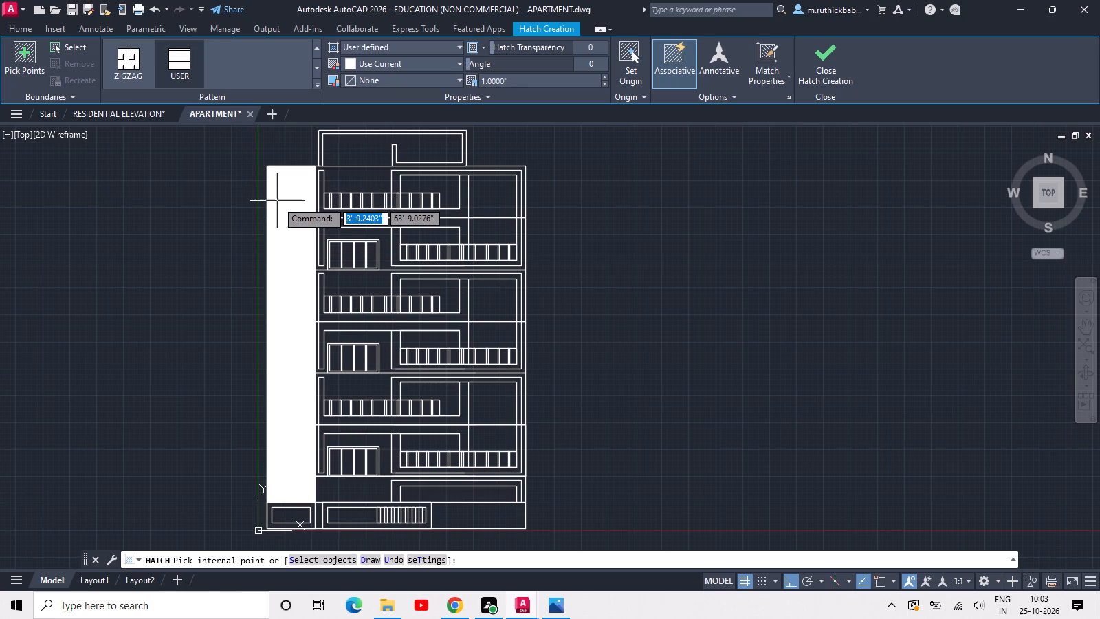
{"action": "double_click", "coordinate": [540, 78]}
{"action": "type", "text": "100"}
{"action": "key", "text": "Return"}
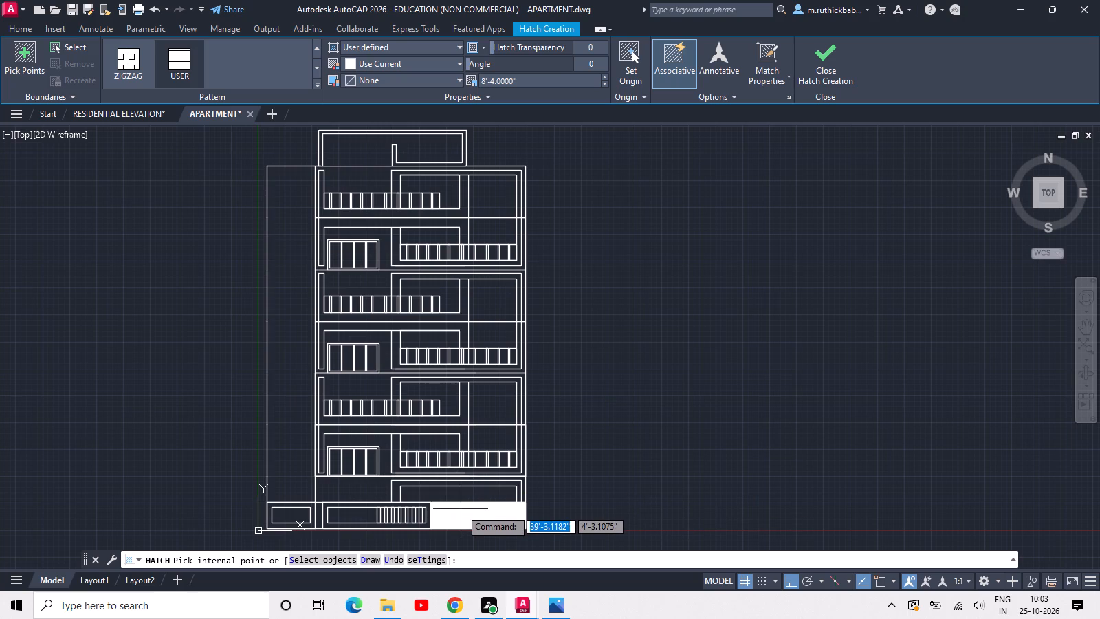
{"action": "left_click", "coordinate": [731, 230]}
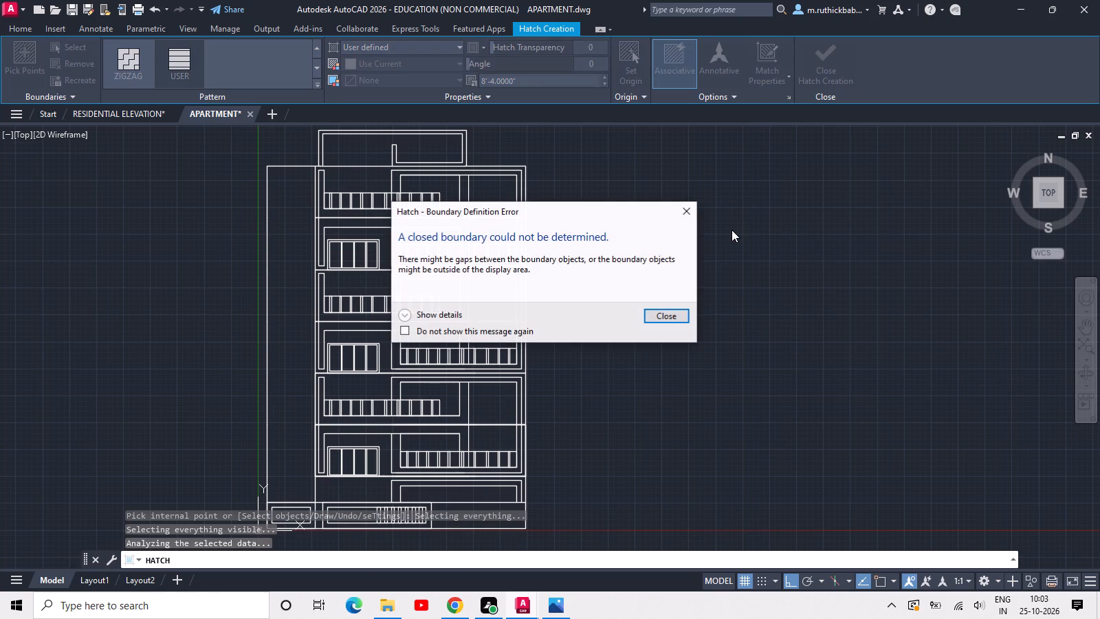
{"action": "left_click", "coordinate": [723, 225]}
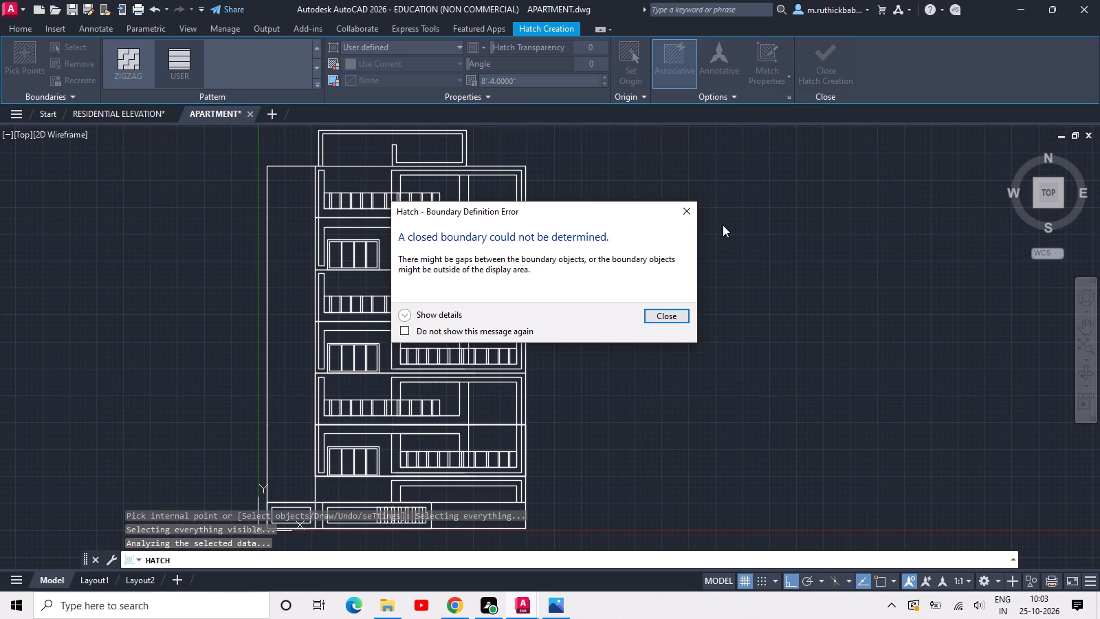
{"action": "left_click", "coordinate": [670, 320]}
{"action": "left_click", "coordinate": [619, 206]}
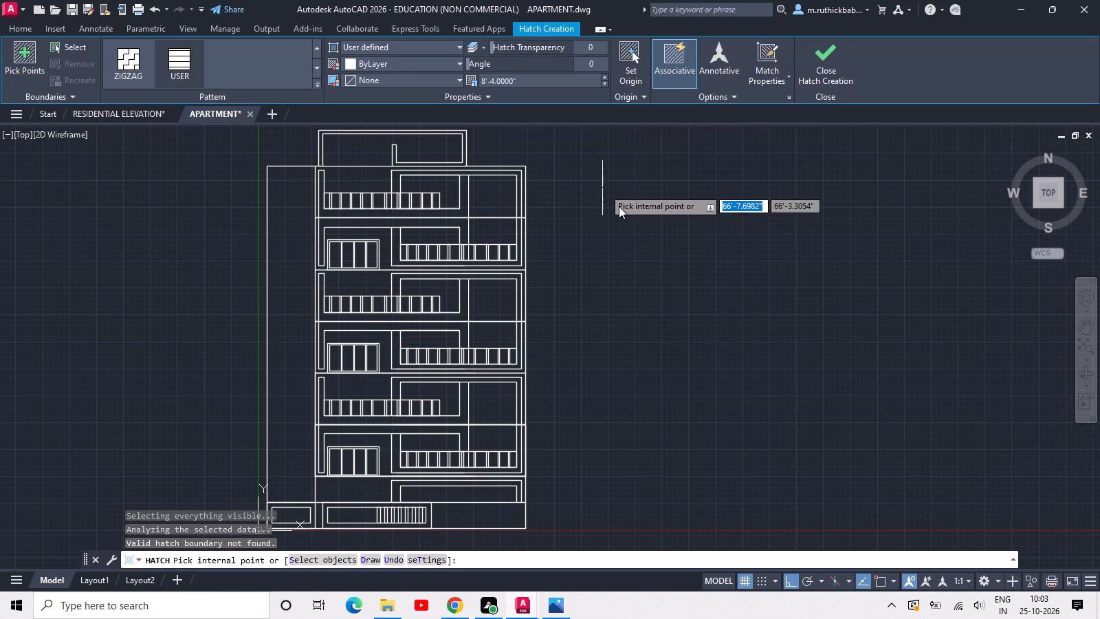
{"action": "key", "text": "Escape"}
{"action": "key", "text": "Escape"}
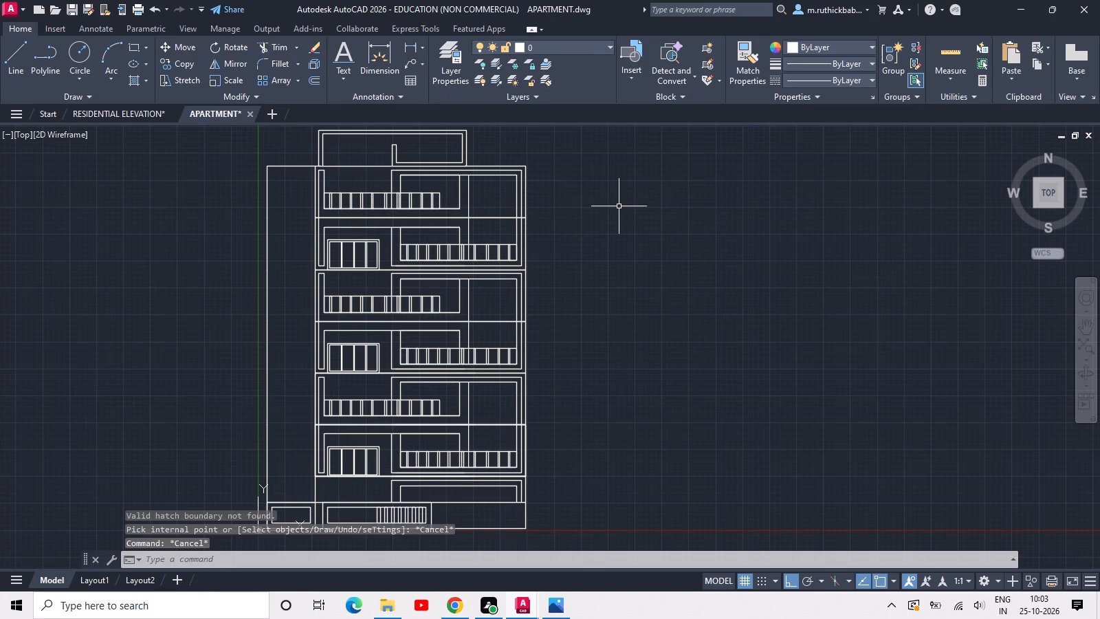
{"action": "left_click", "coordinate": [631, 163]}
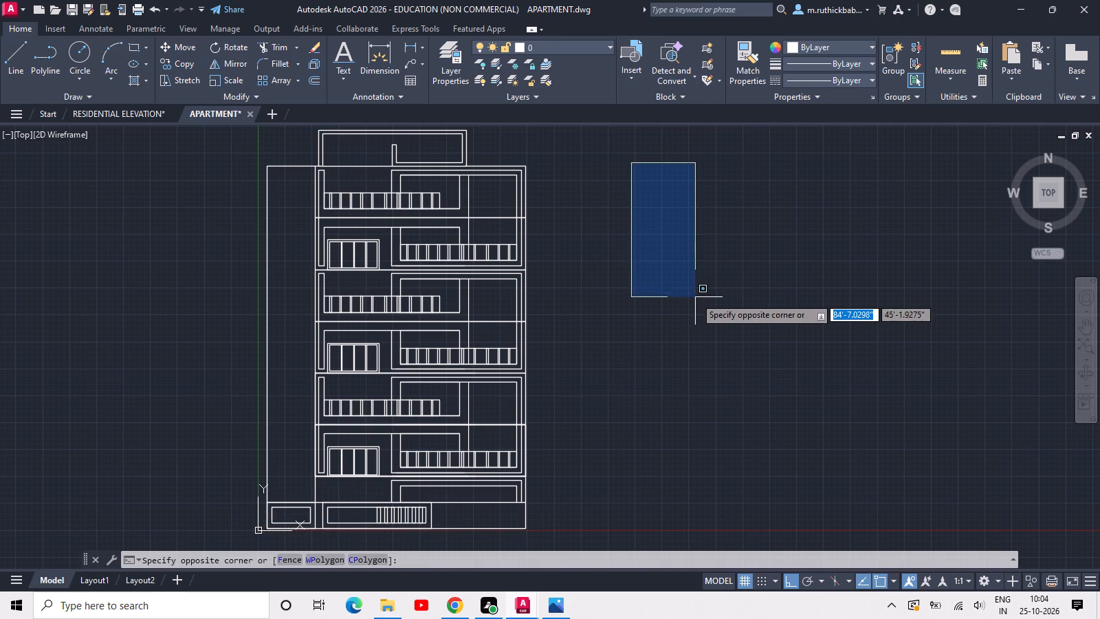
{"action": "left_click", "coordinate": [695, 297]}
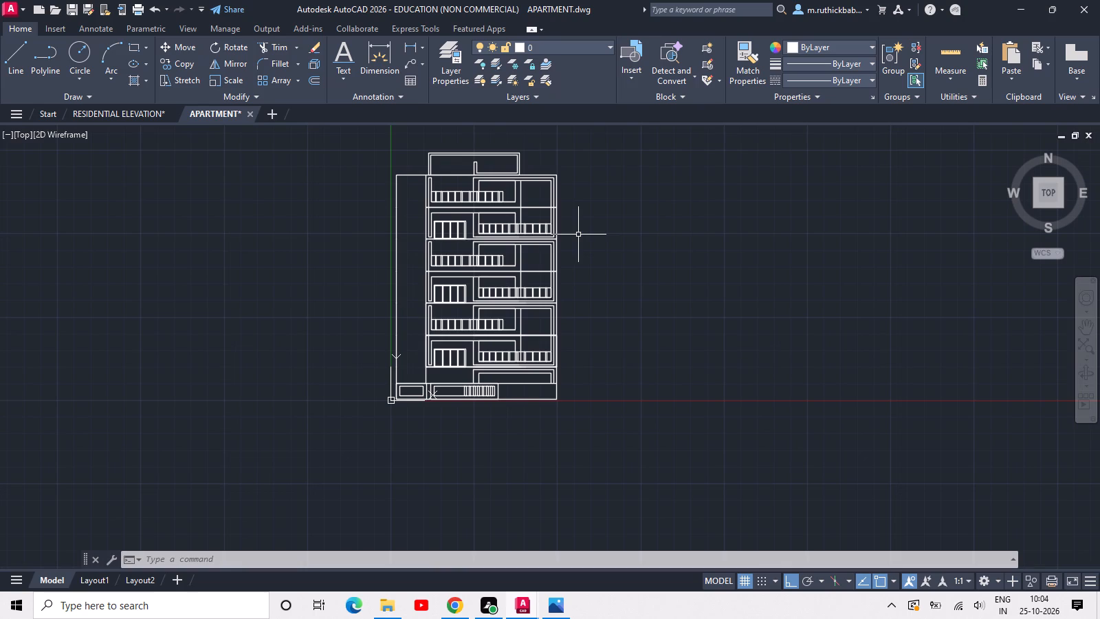
Save the APARTMENT drawing.
{"action": "key", "text": "ctrl+s"}
{"action": "key", "text": "ctrl+s"}
{"action": "key", "text": "ctrl+s"}
{"action": "key", "text": "ctrl+s"}
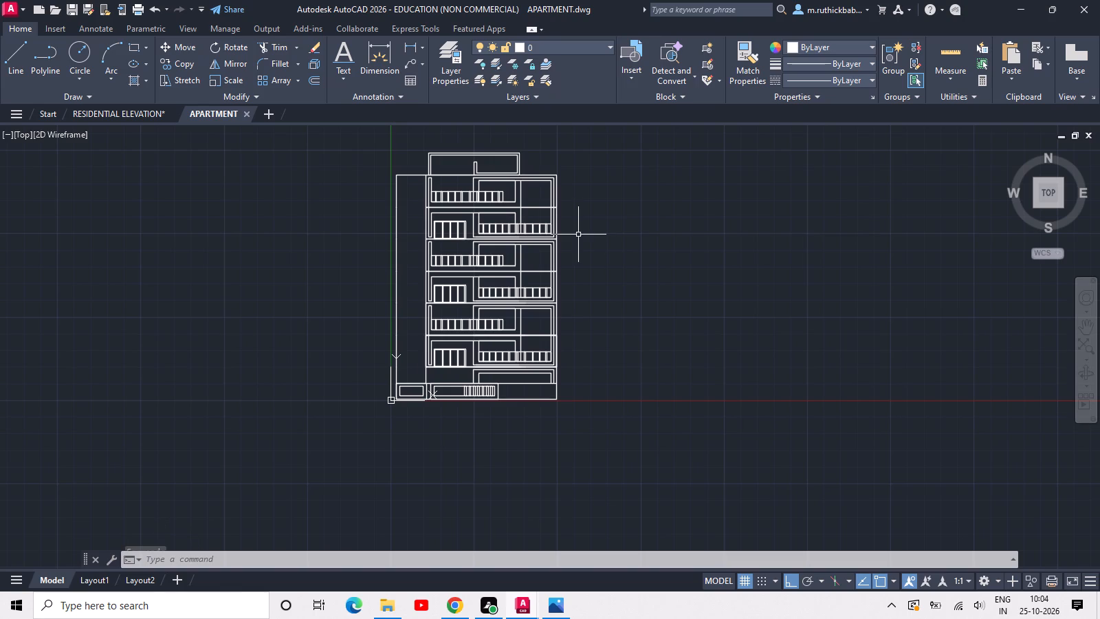
Set up a plot with DWG To PDF.pc3, using a window around the whole front elevation as plot area and centring the plot.
{"action": "key", "text": "ctrl+p"}
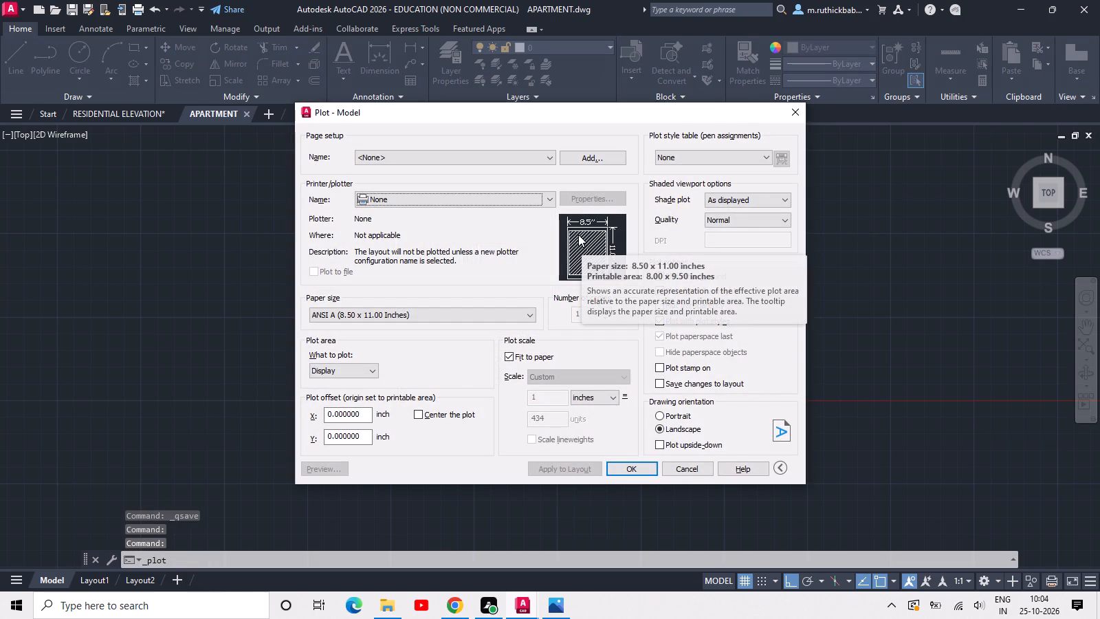
{"action": "left_click", "coordinate": [524, 199]}
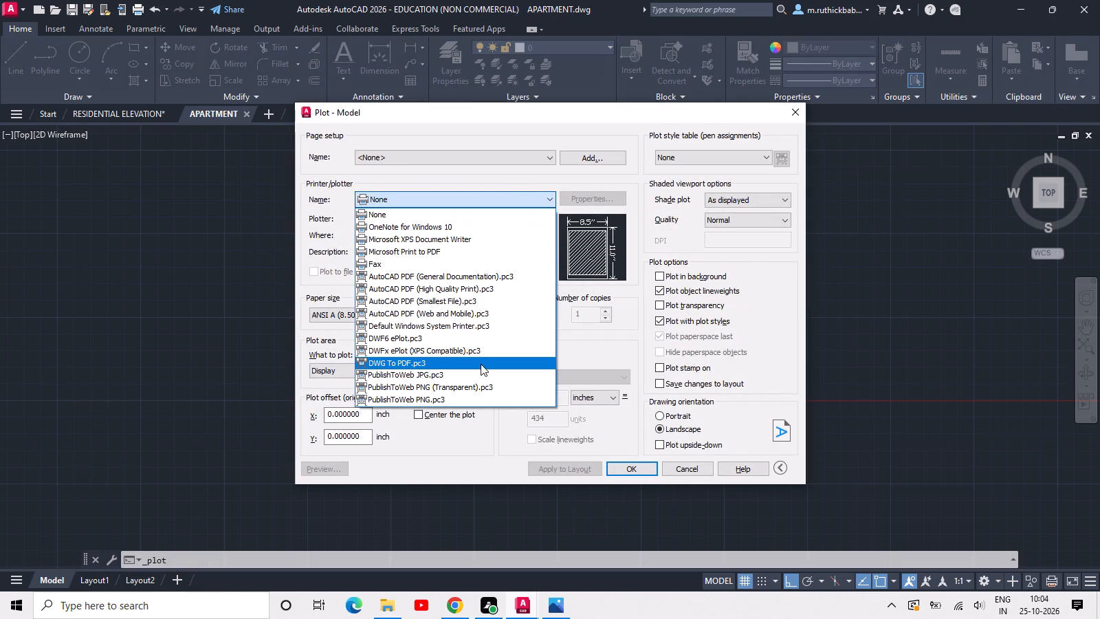
{"action": "left_click", "coordinate": [481, 364]}
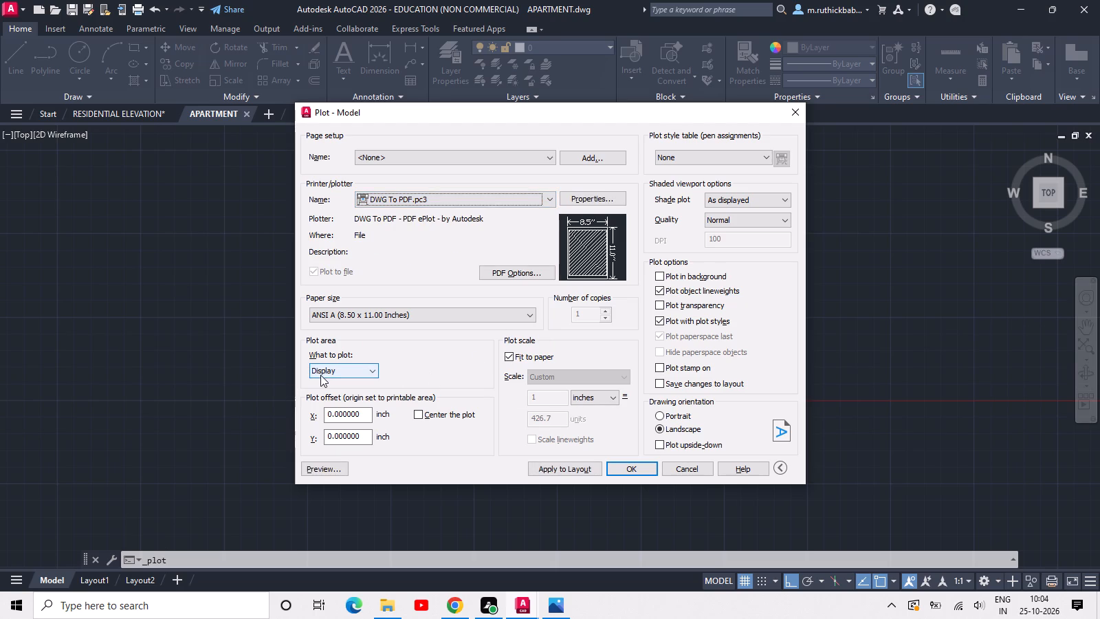
{"action": "left_click", "coordinate": [322, 373]}
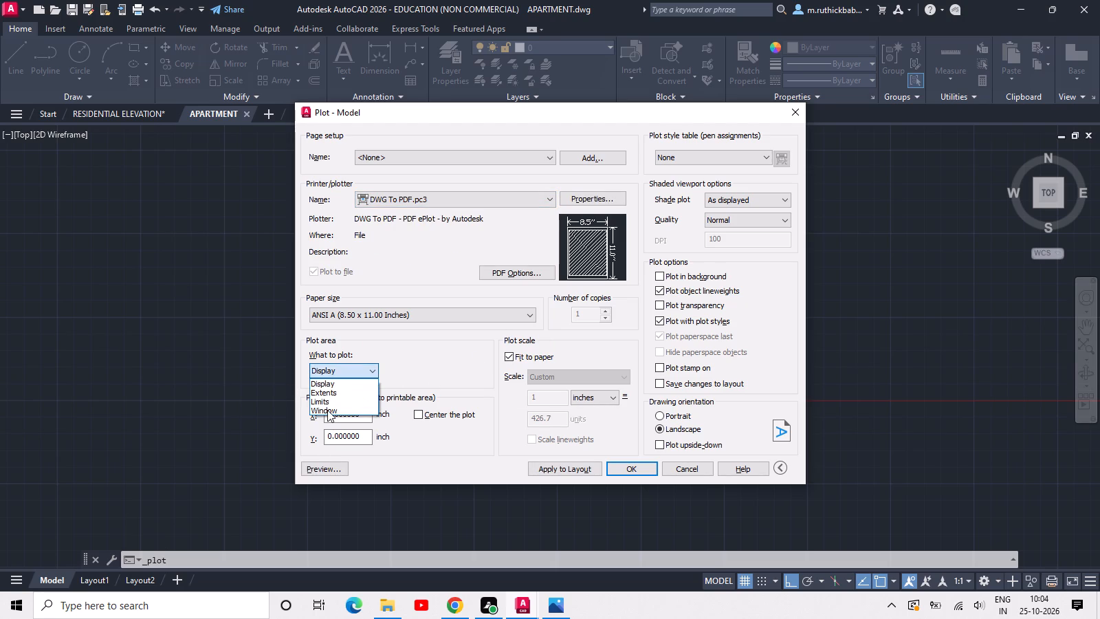
{"action": "left_click", "coordinate": [329, 409]}
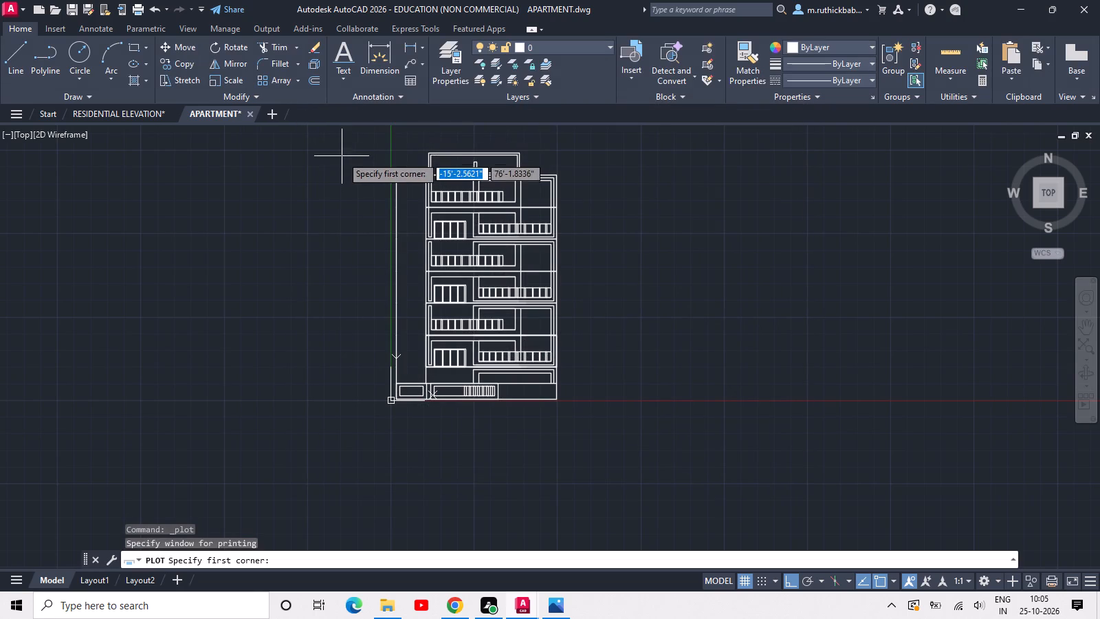
{"action": "left_click", "coordinate": [343, 146]}
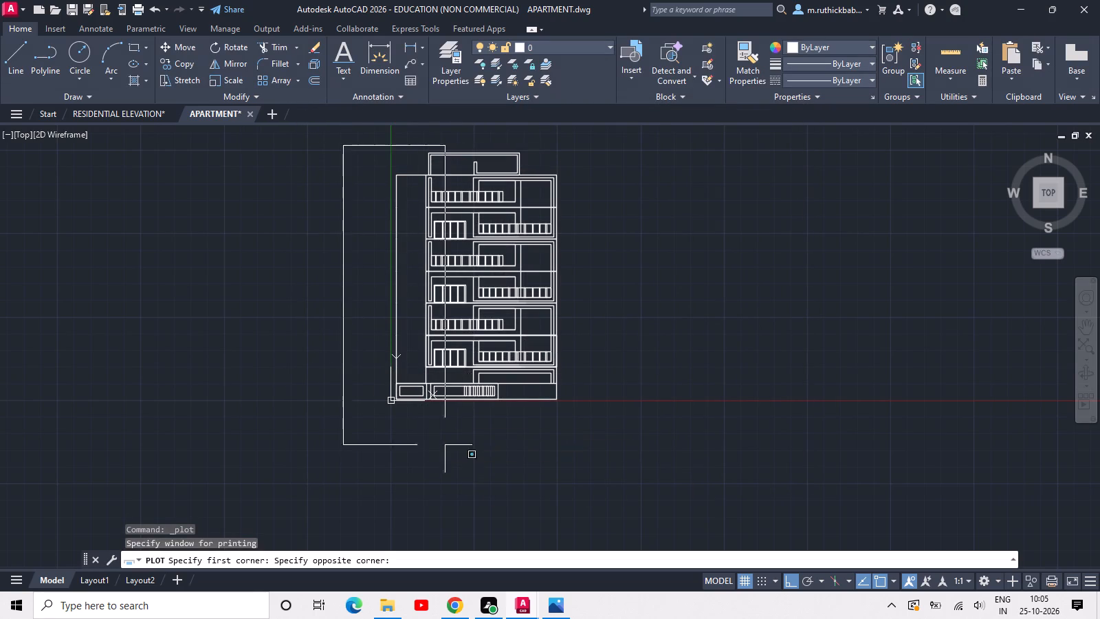
{"action": "left_click", "coordinate": [602, 411]}
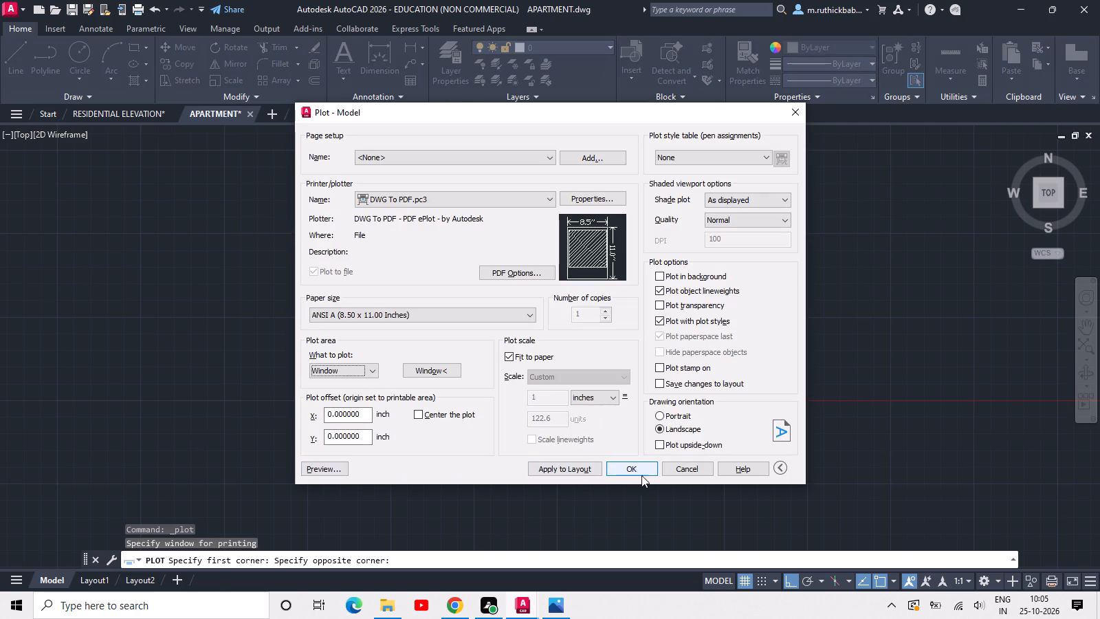
{"action": "left_click", "coordinate": [416, 417]}
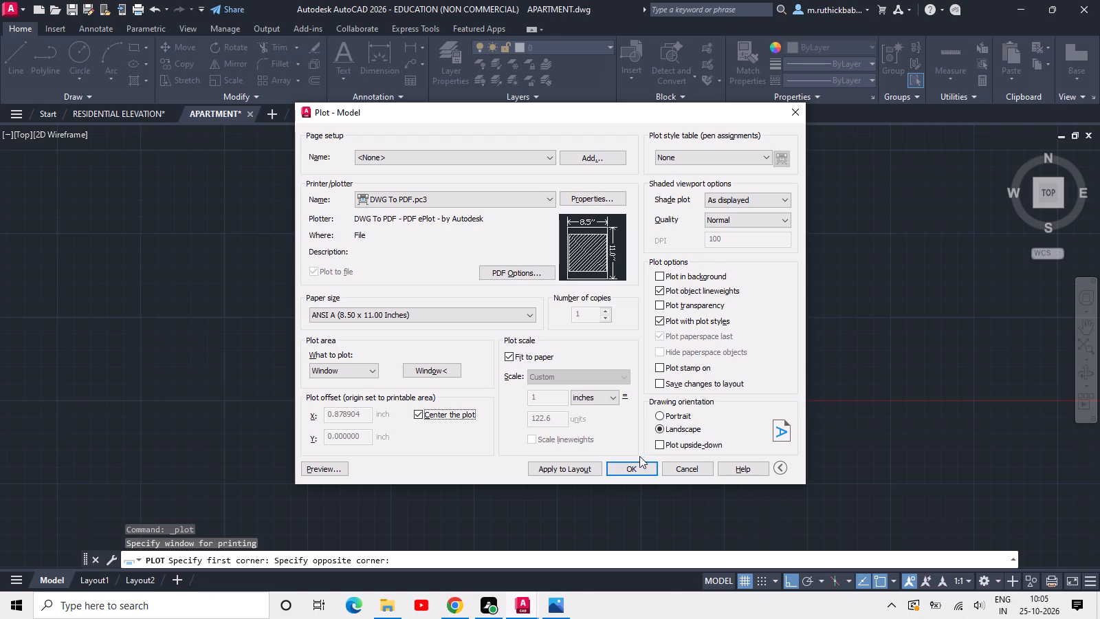
Plot the elevation and save it as APARTMENT-Model.pdf in the Documents folder.
{"action": "left_click", "coordinate": [638, 471]}
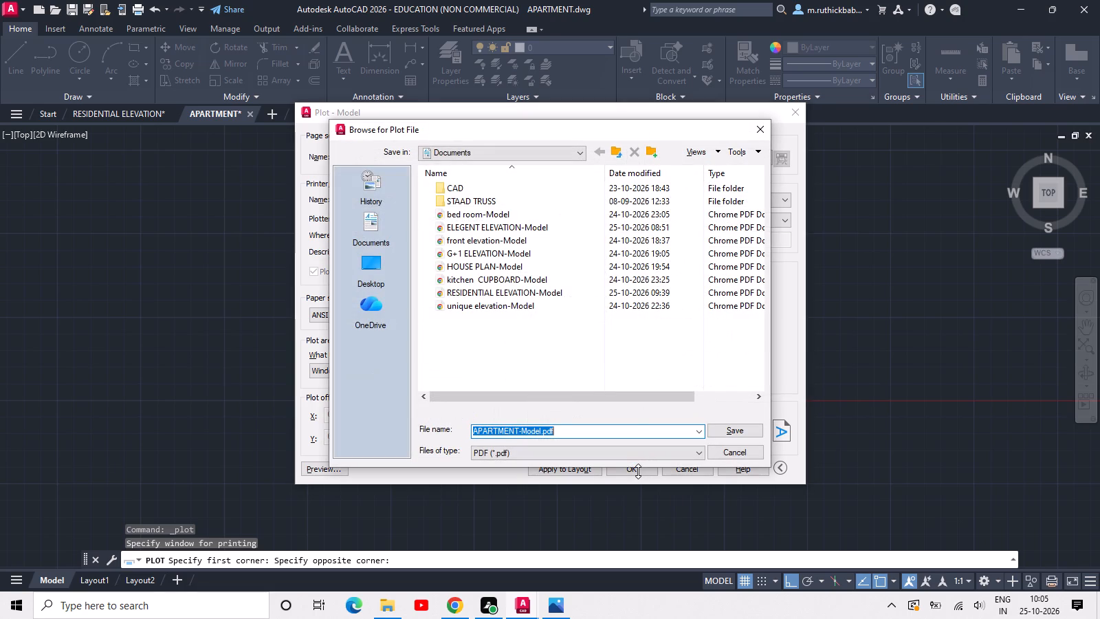
{"action": "left_click", "coordinate": [739, 423]}
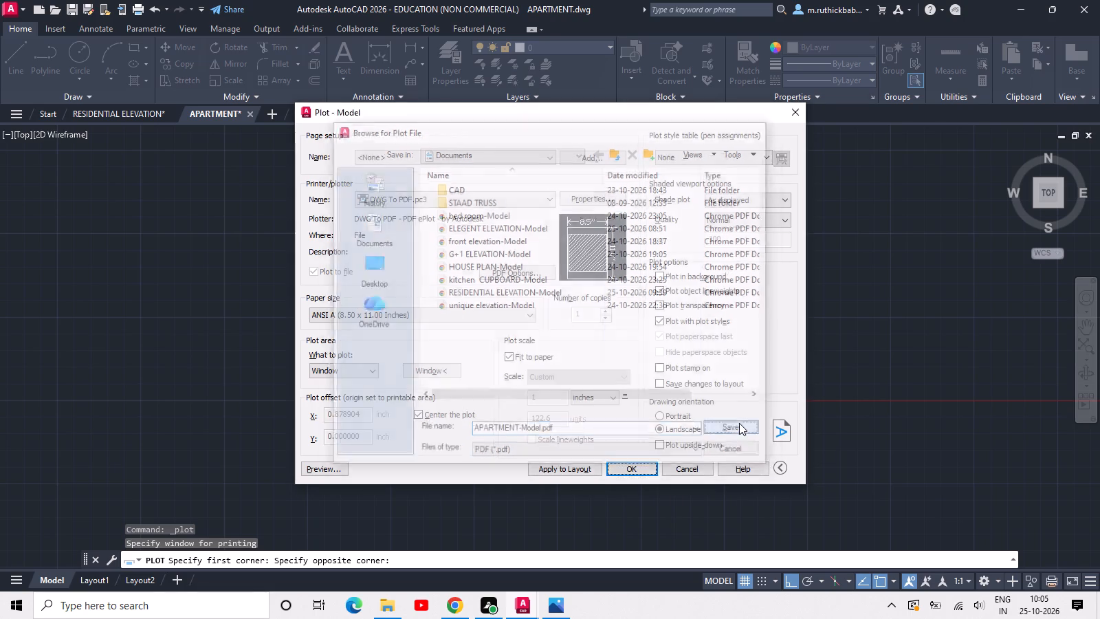